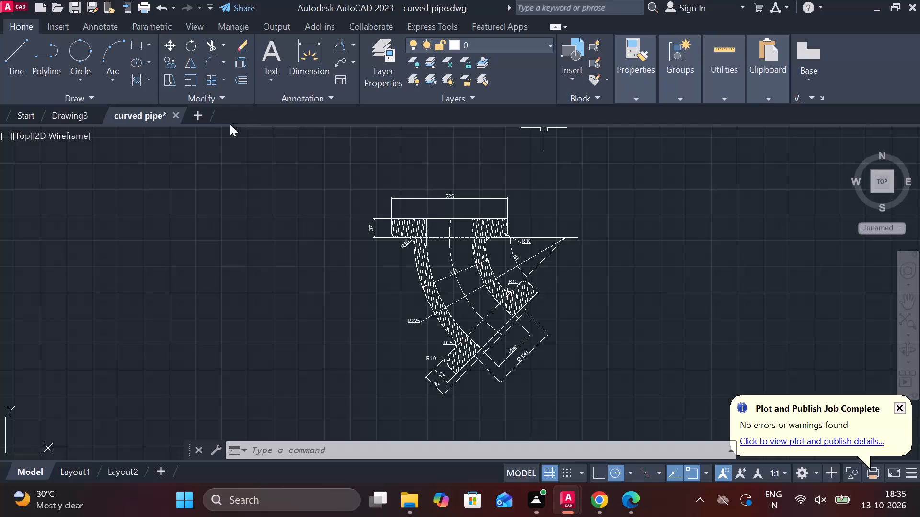
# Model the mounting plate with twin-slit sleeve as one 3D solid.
# Create a new blank drawing.
pyautogui.click(205, 115)
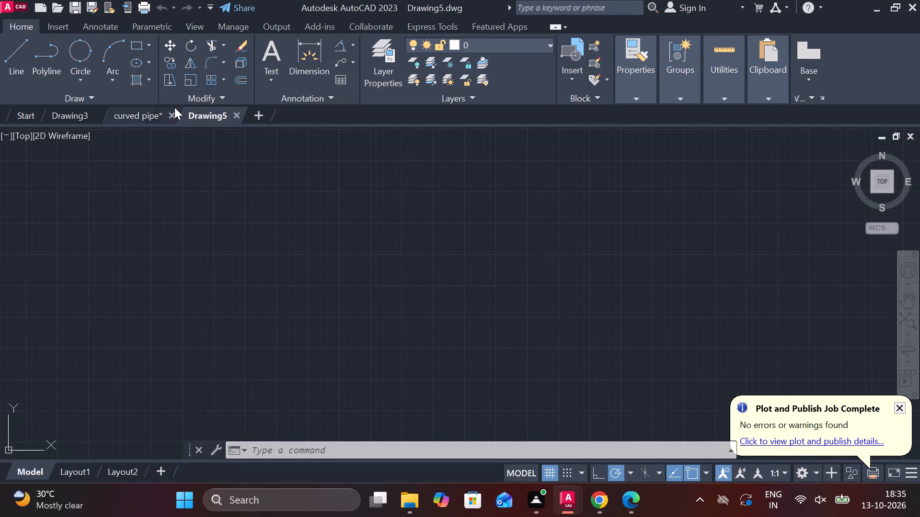
# Close the curved pipe drawing without saving its changes.
pyautogui.click(175, 113)
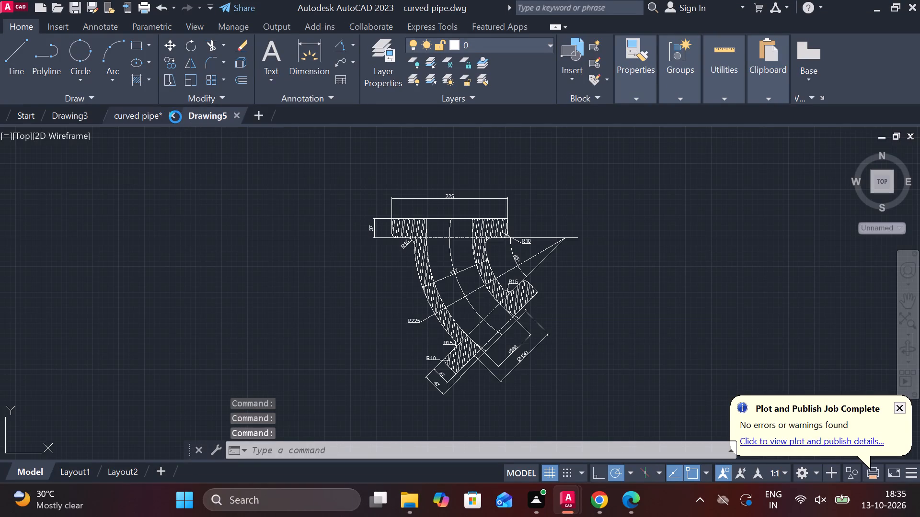
pyautogui.click(480, 281)
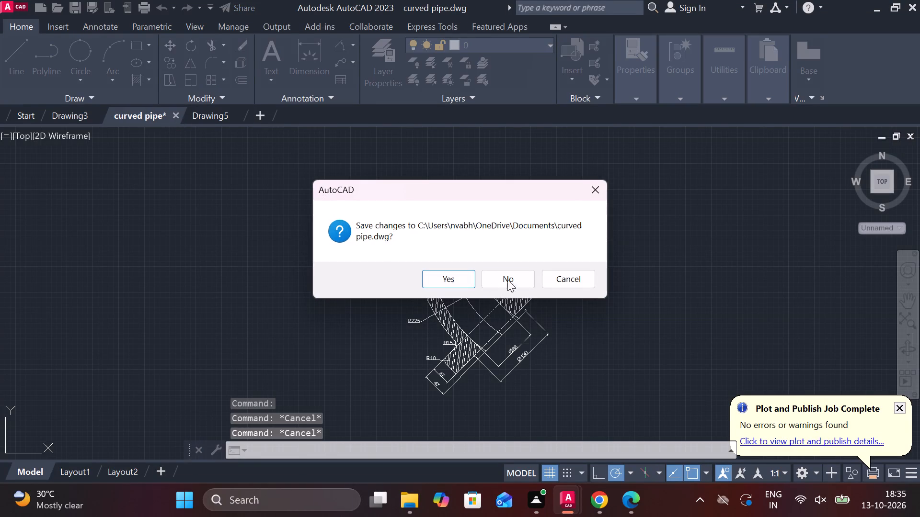
pyautogui.click(526, 277)
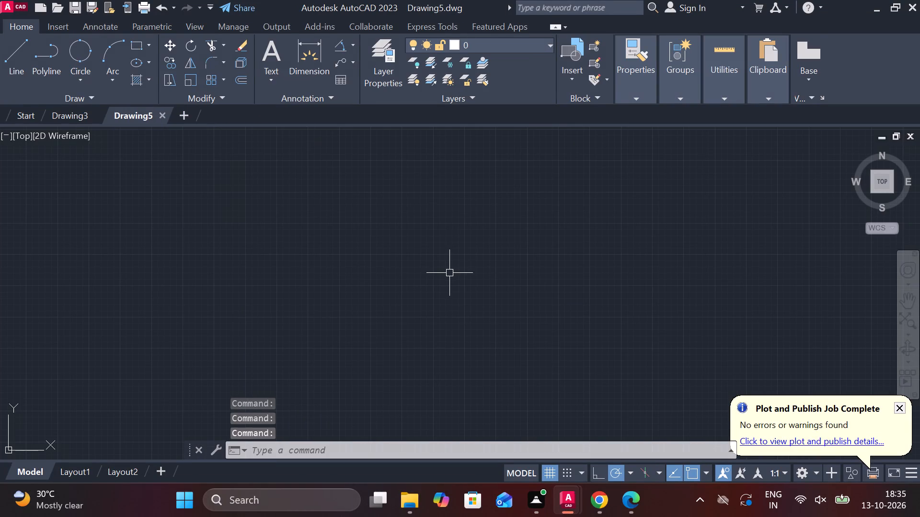
pyautogui.press('l')
pyautogui.press('Escape')
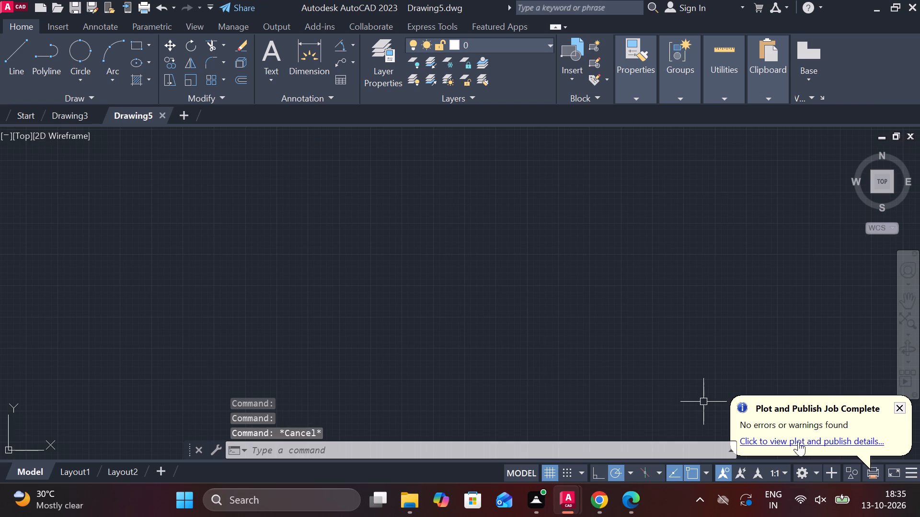
# Switch the workspace to 3D Modeling.
pyautogui.click(814, 471)
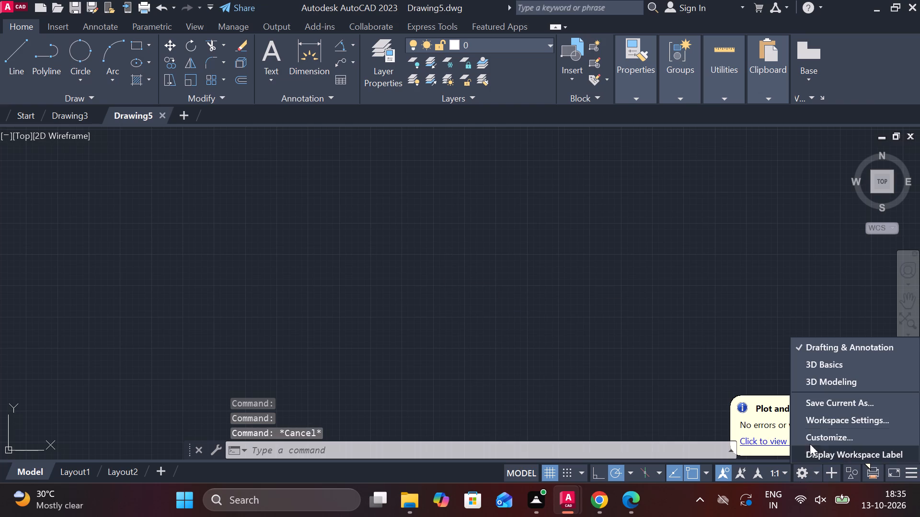
pyautogui.click(825, 383)
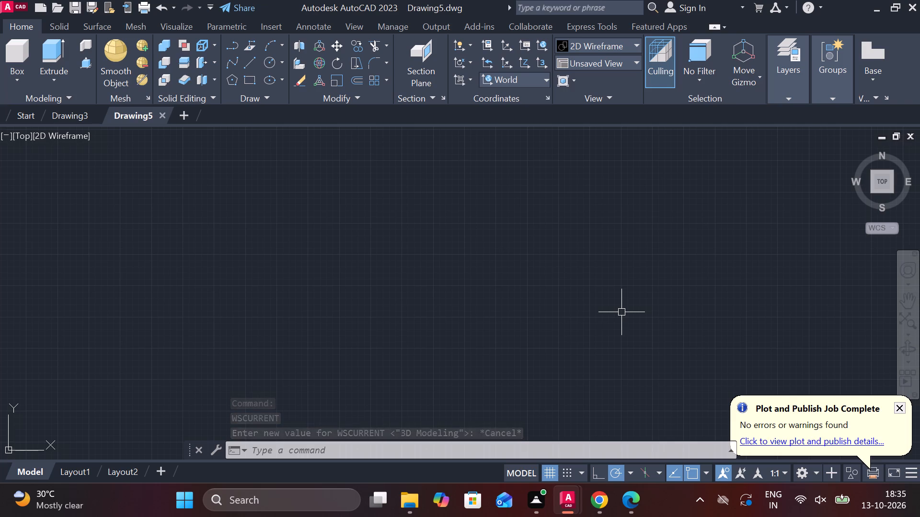
# Set the model space limits from 0,0 for the lower-left corner to 297,210 for the upper-right corner.
pyautogui.write('log')
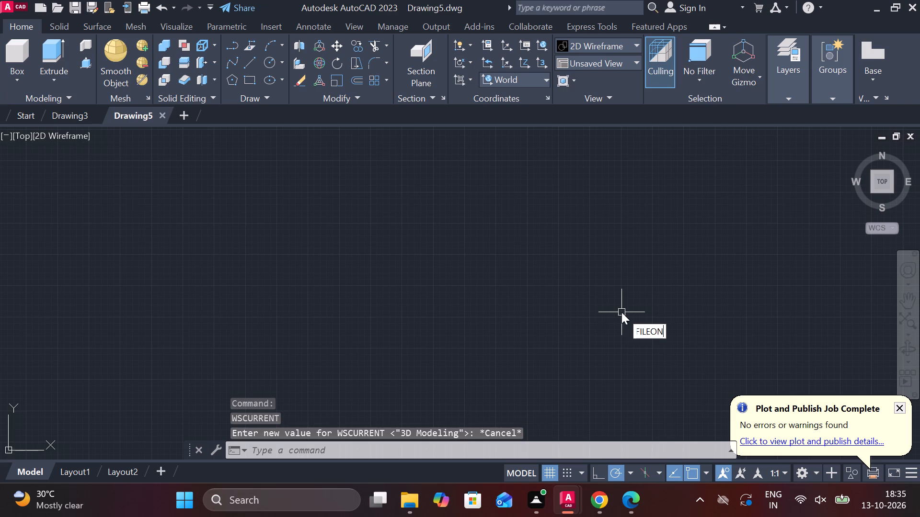
pyautogui.click(669, 351)
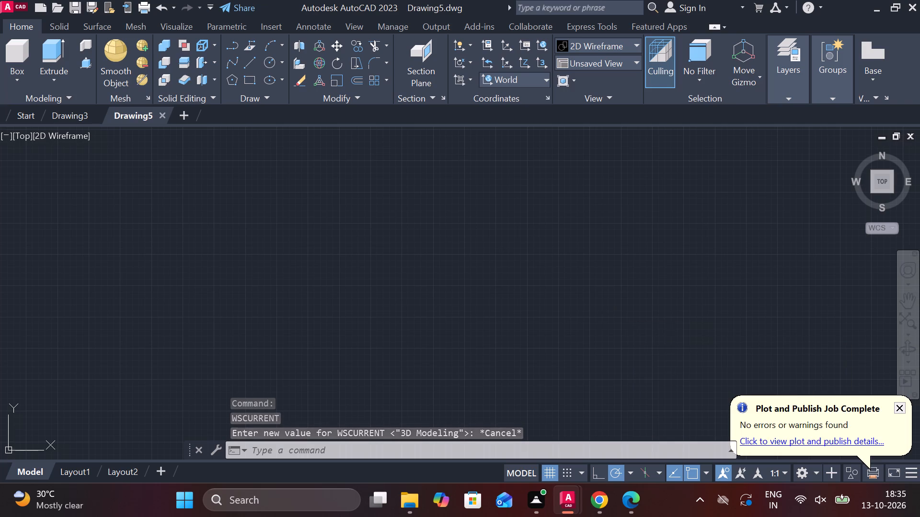
pyautogui.write('limit')
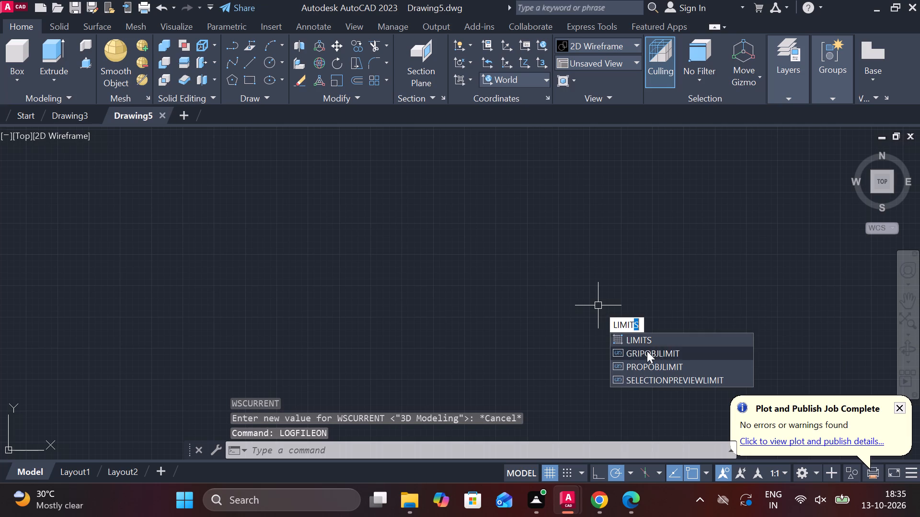
pyautogui.click(655, 345)
pyautogui.write('0,0')
pyautogui.press('Return')
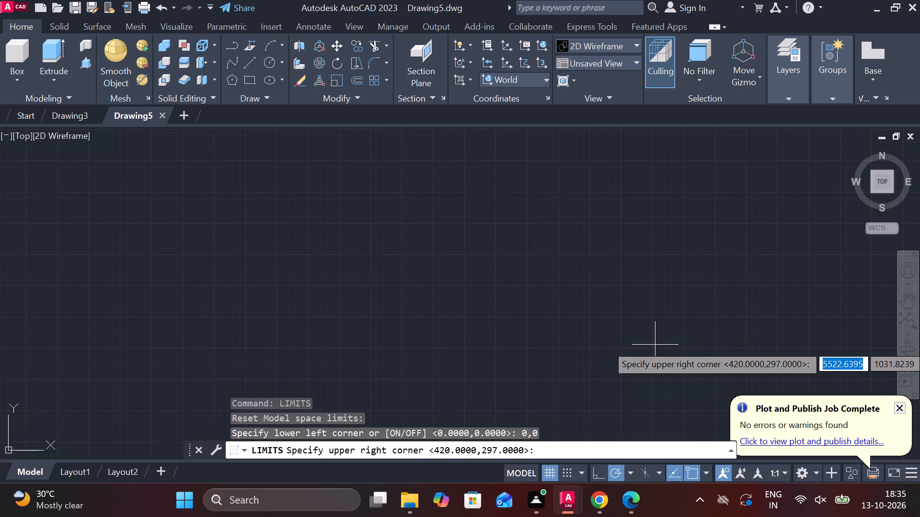
pyautogui.write('297,')
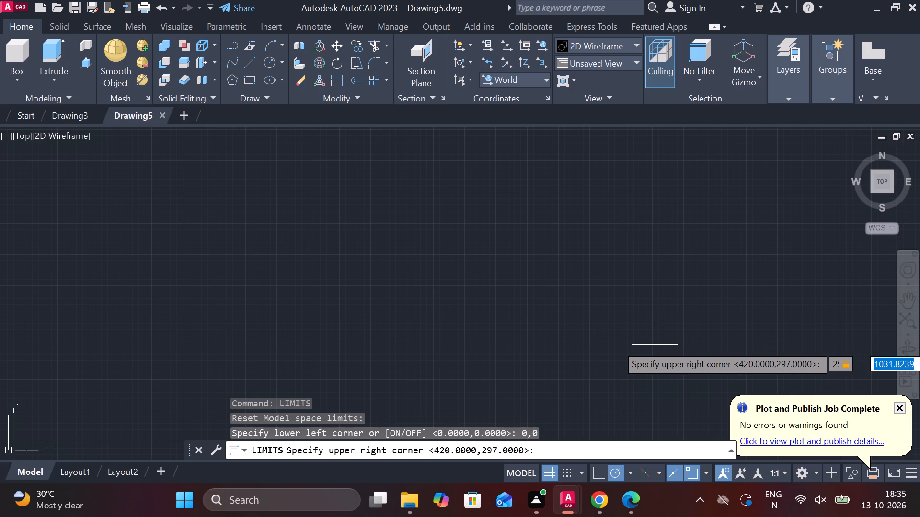
pyautogui.write('210')
pyautogui.press('Return')
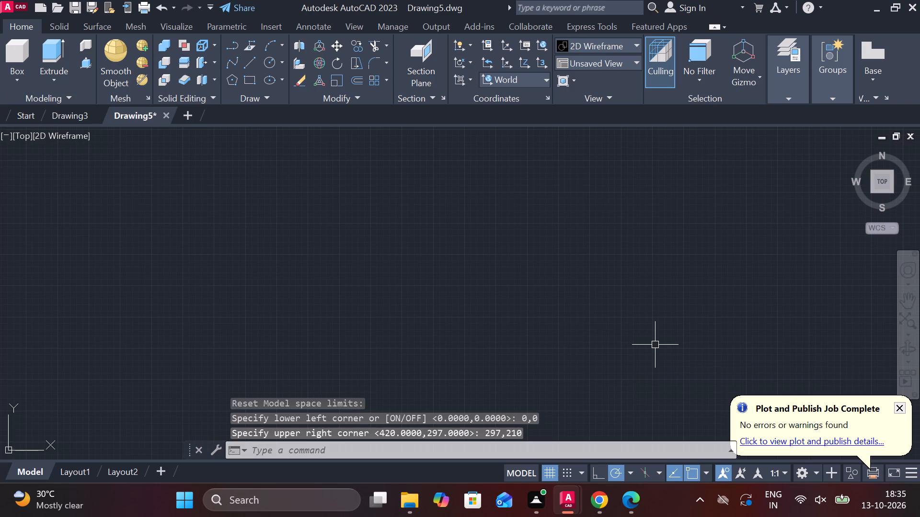
# Switch the drawing to the Front orthographic view.
pyautogui.press('z')
pyautogui.press('Return')
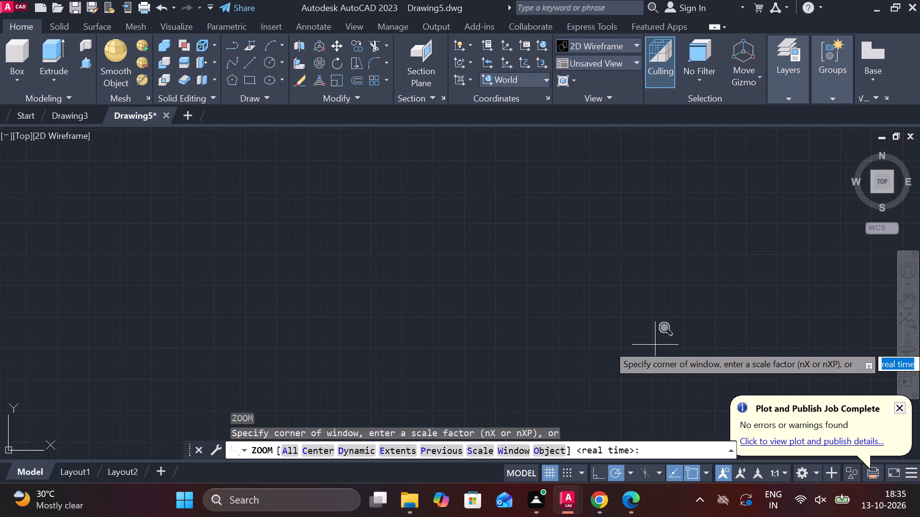
pyautogui.press('e')
pyautogui.press('Return')
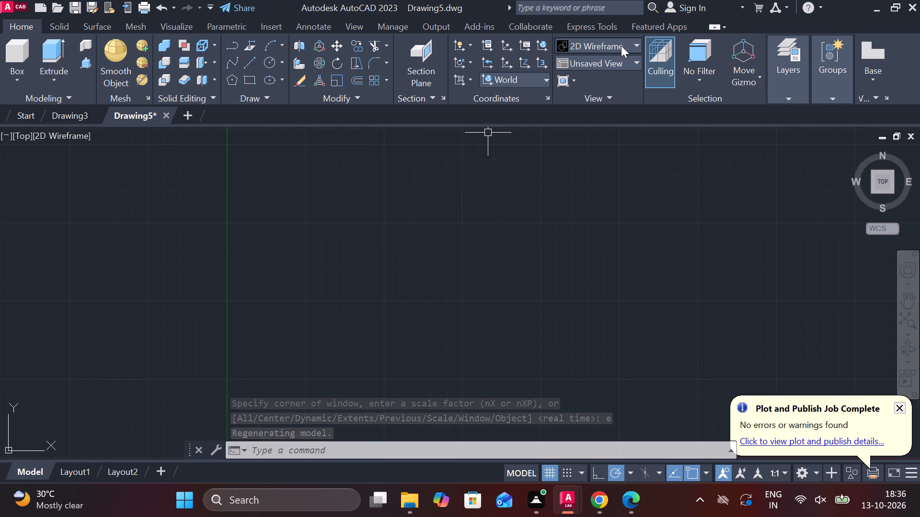
pyautogui.click(616, 64)
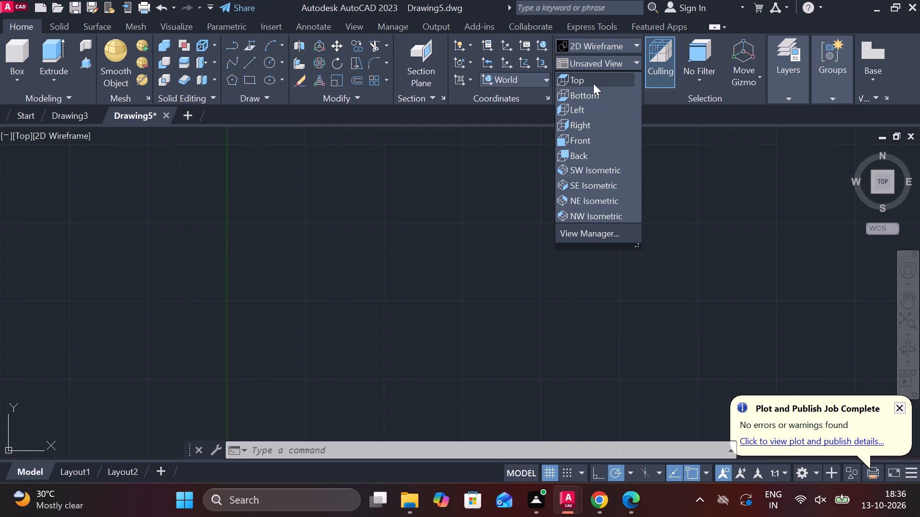
pyautogui.click(582, 137)
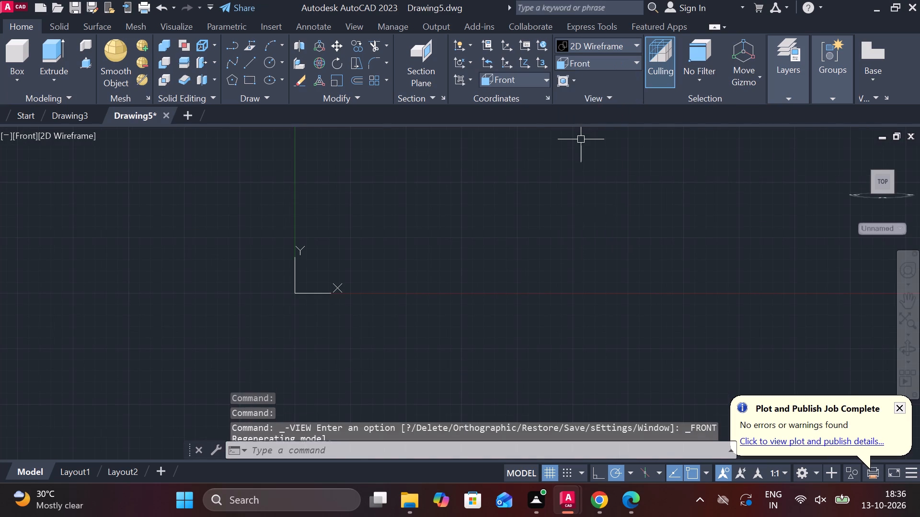
# Draw a circle of radius 22.5 in the open area of the front view, away from the origin.
pyautogui.moveTo(579, 186); pyautogui.dragTo(352, 315, button='middle')
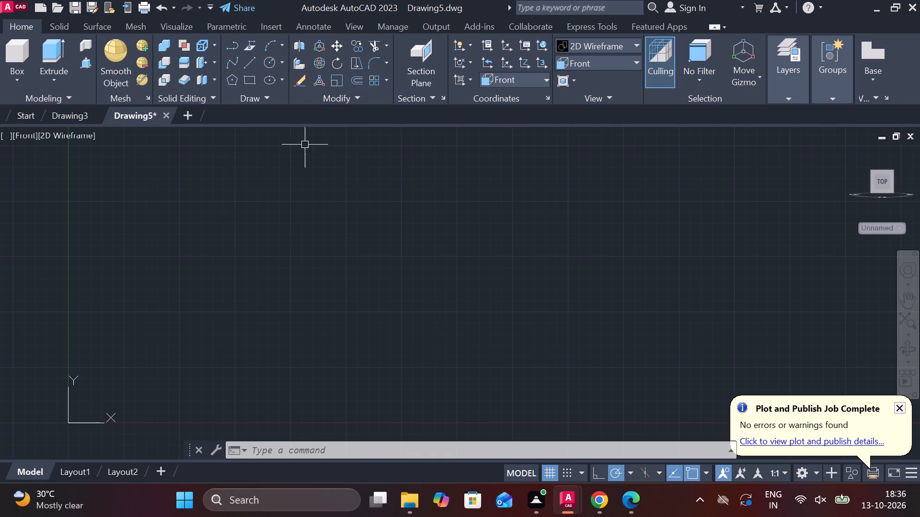
pyautogui.write('c')
pyautogui.press('space')
pyautogui.click(467, 249)
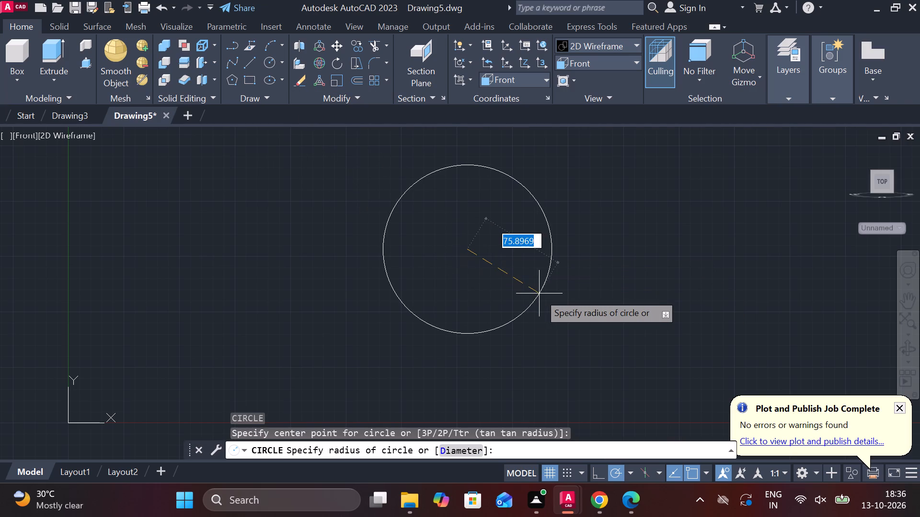
pyautogui.write('22')
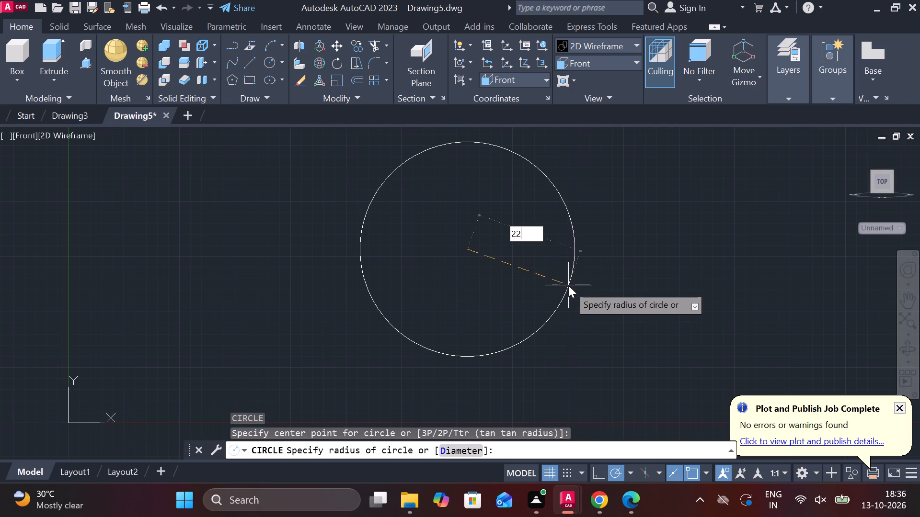
pyautogui.press('.')
pyautogui.press('5')
pyautogui.press('space')
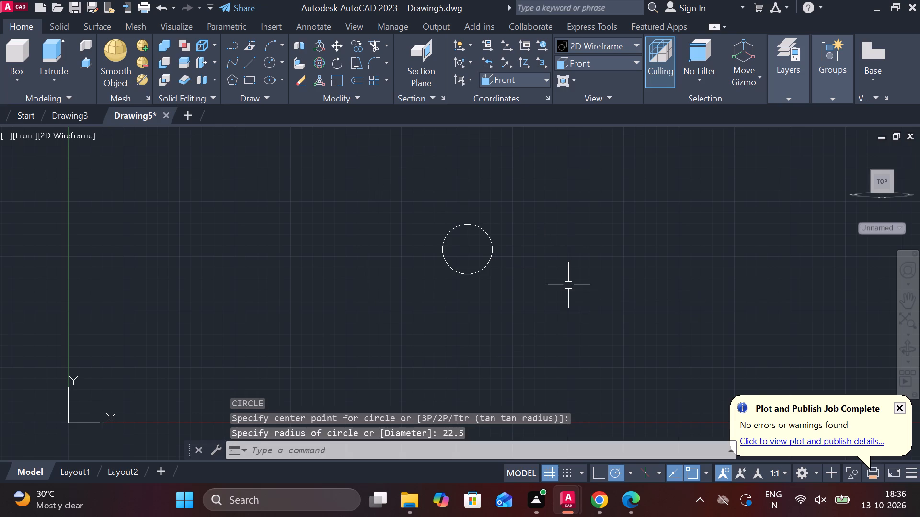
# Draw a concentric circle of radius 17 inside the 22.5 radius circle.
pyautogui.scroll(3, 490, 261)
pyautogui.press('c')
pyautogui.press('space')
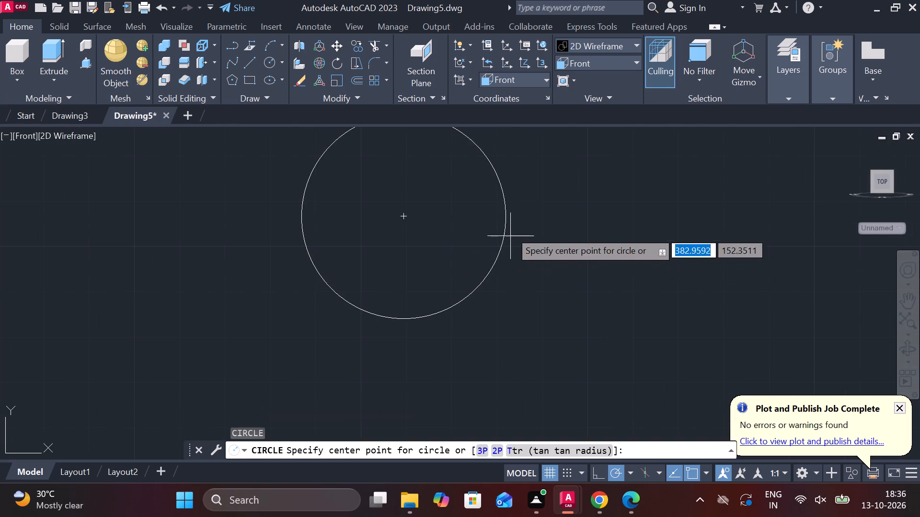
pyautogui.click(401, 214)
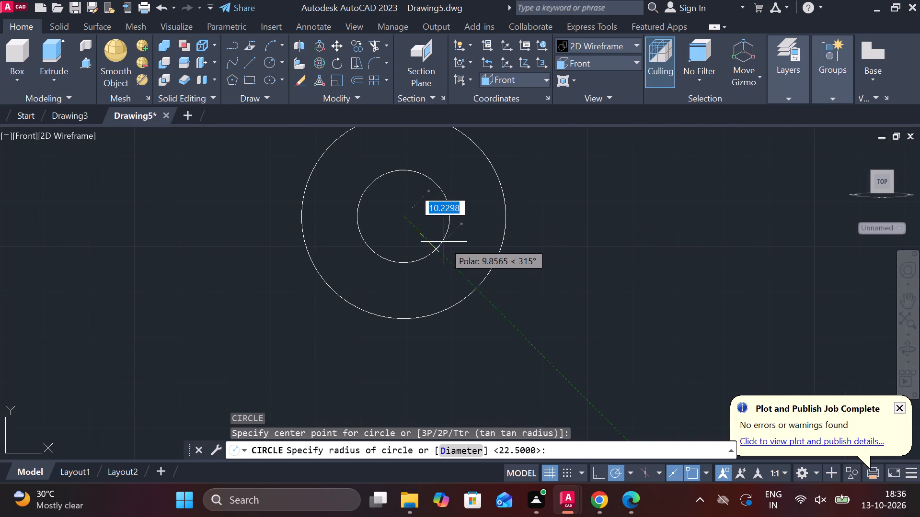
pyautogui.write('17')
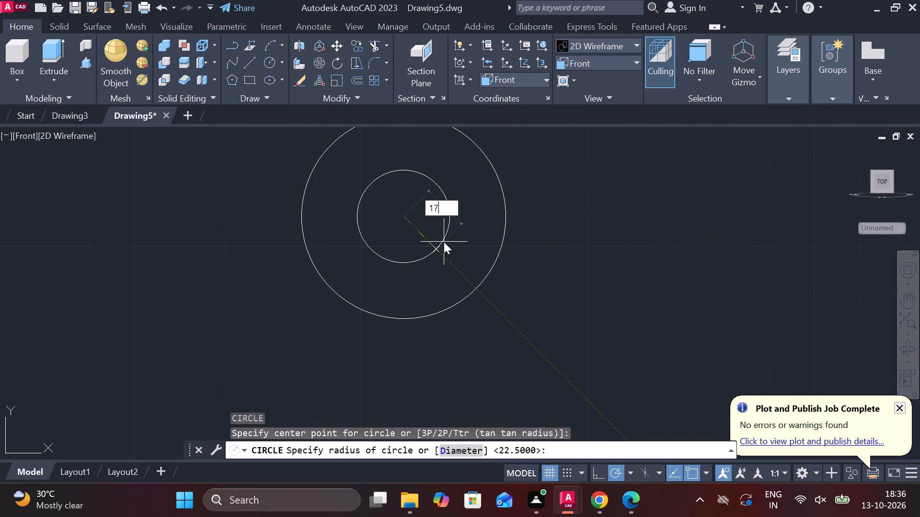
pyautogui.press('space')
# Draw a horizontal line from the circles' centre leftward, ending well outside the outer circle.
pyautogui.scroll(-1, 516, 235)
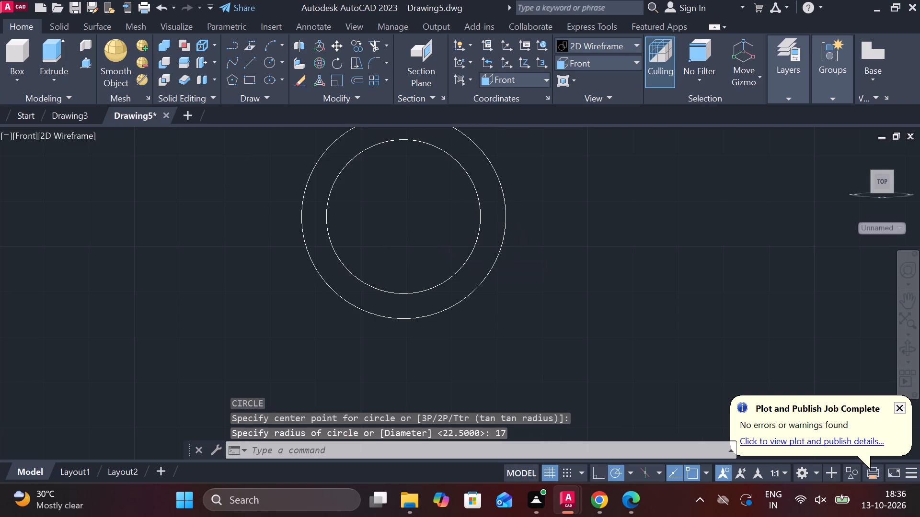
pyautogui.moveTo(531, 227); pyautogui.dragTo(487, 250, button='middle')
pyautogui.press('l')
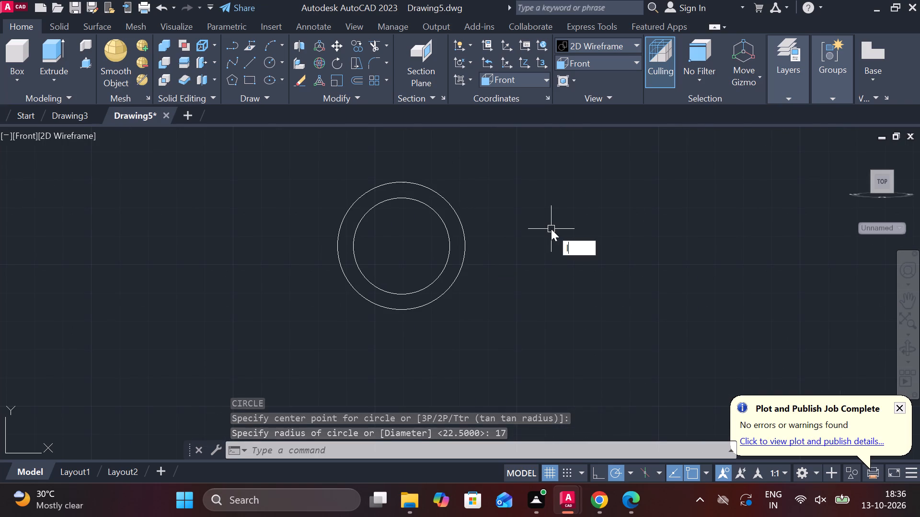
pyautogui.press('Escape')
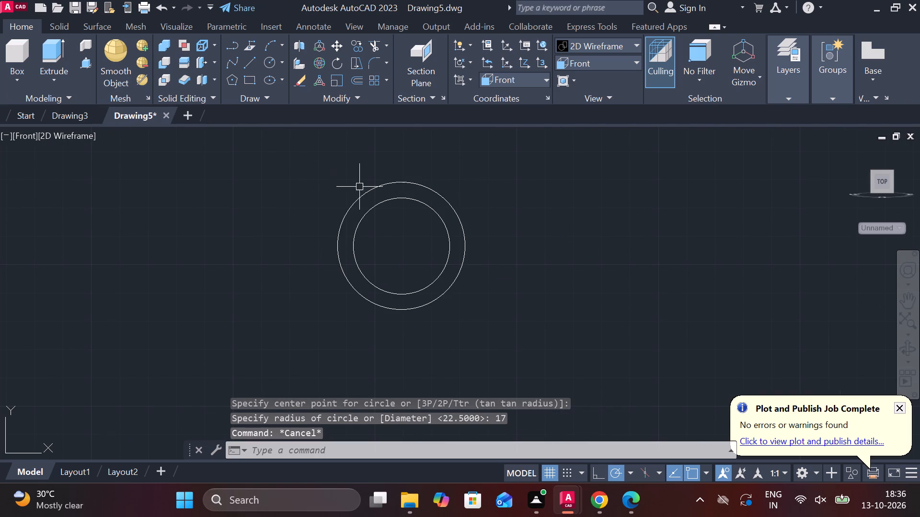
pyautogui.press('l')
pyautogui.press('Return')
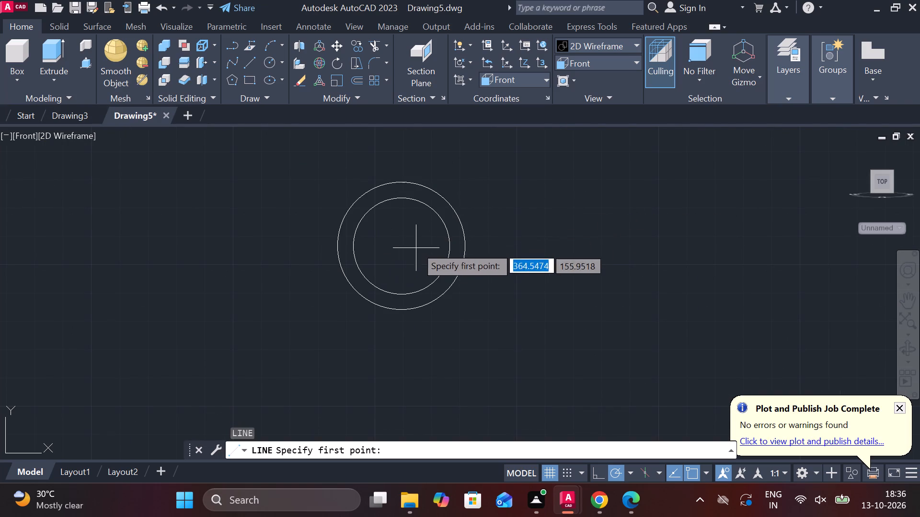
pyautogui.click(402, 251)
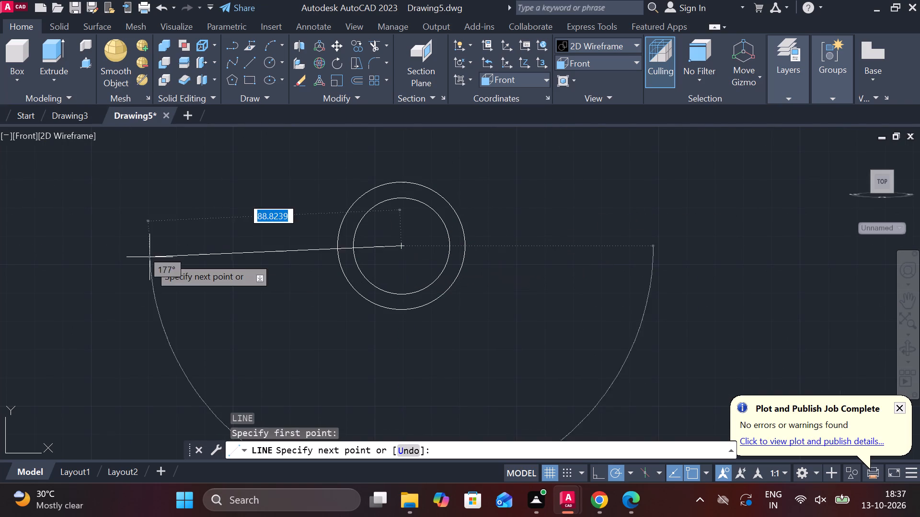
pyautogui.click(171, 247)
pyautogui.press('Escape')
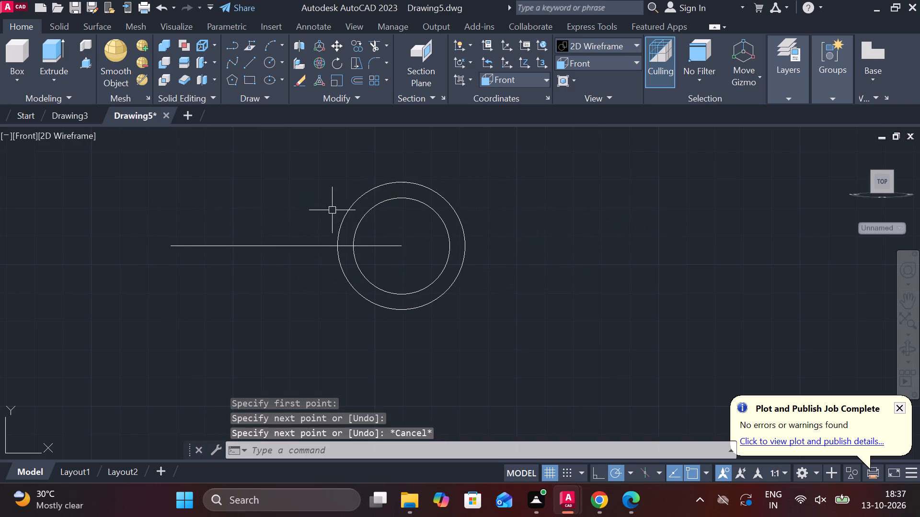
# Draw a vertical line from the circles' centre upward, ending beyond the outer circle.
pyautogui.moveTo(336, 208); pyautogui.dragTo(414, 243, button='middle')
pyautogui.press('l')
pyautogui.press('Return')
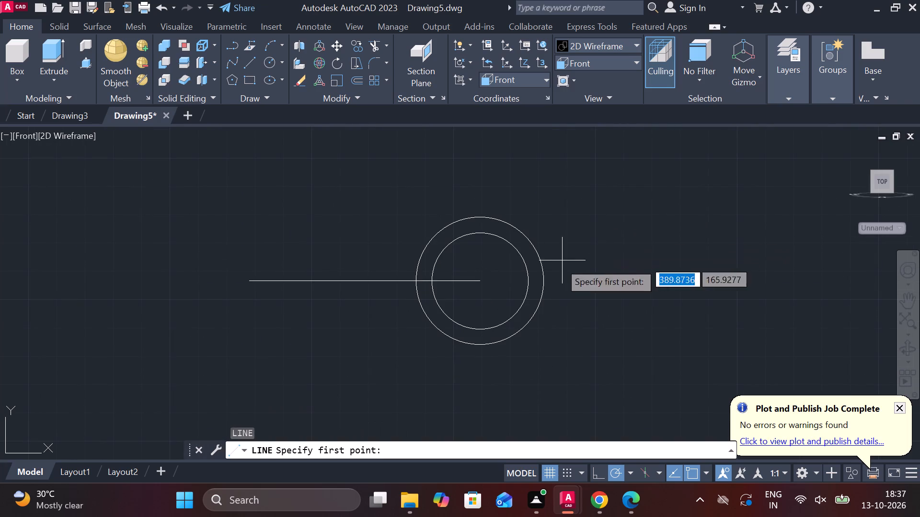
pyautogui.click(484, 283)
pyautogui.click(480, 146)
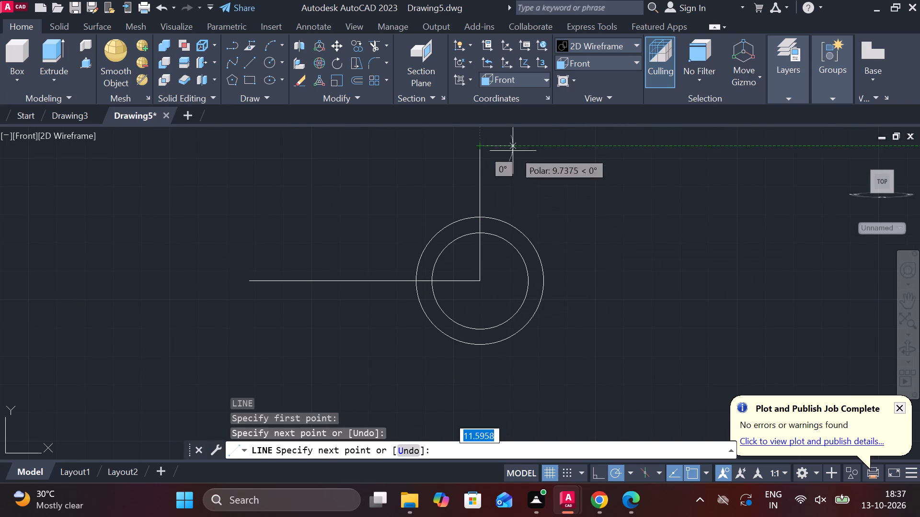
pyautogui.press('Escape')
# Lengthen the vertical construction line from its lower end straight down, well below the circles, to about 213 overall.
pyautogui.click(482, 184)
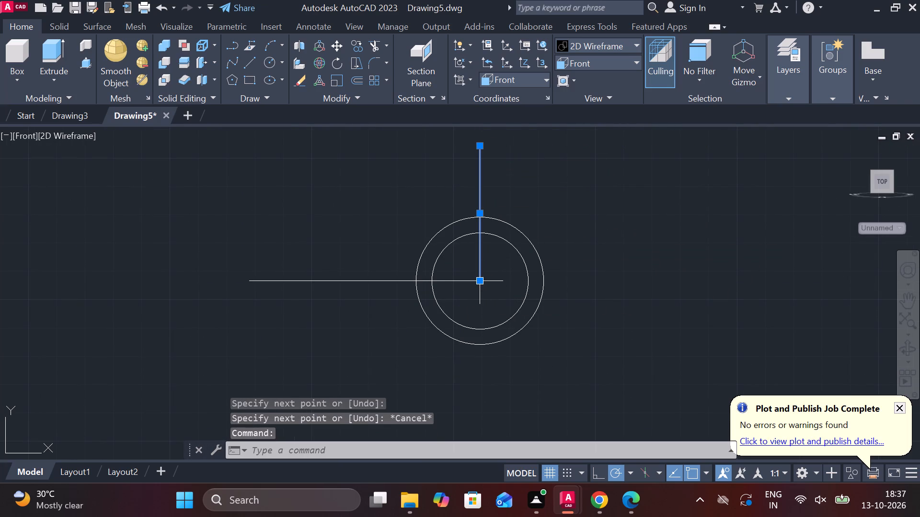
pyautogui.click(547, 322)
pyautogui.scroll(-3, 547, 322)
pyautogui.moveTo(547, 322); pyautogui.dragTo(546, 310, button='middle')
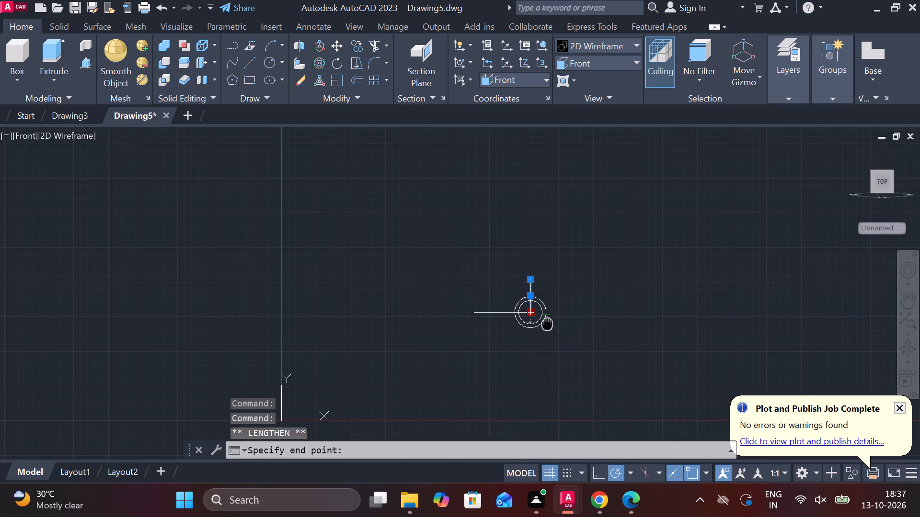
pyautogui.moveTo(546, 310); pyautogui.dragTo(540, 299, button='middle')
pyautogui.click(557, 404)
pyautogui.press('Escape')
pyautogui.scroll(2, 545, 277)
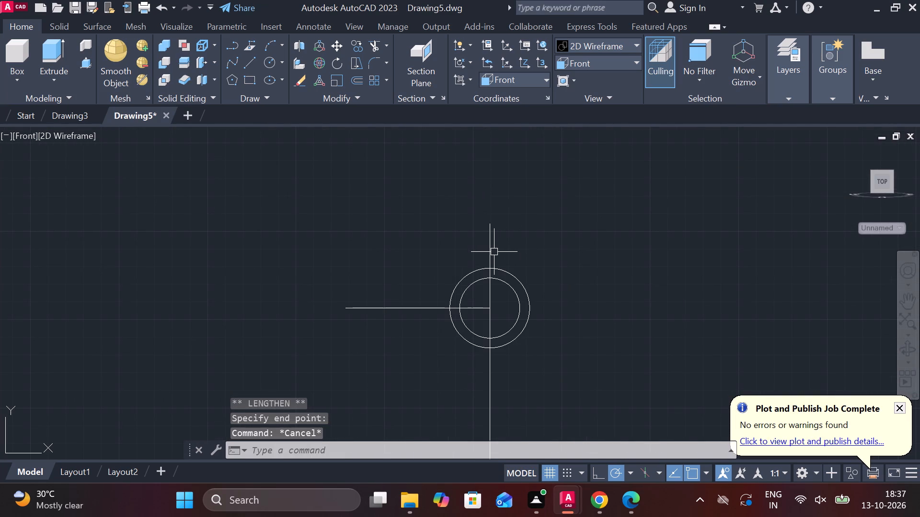
# Lengthen the vertical construction line from its upper end straight up by about 85.
pyautogui.click(490, 243)
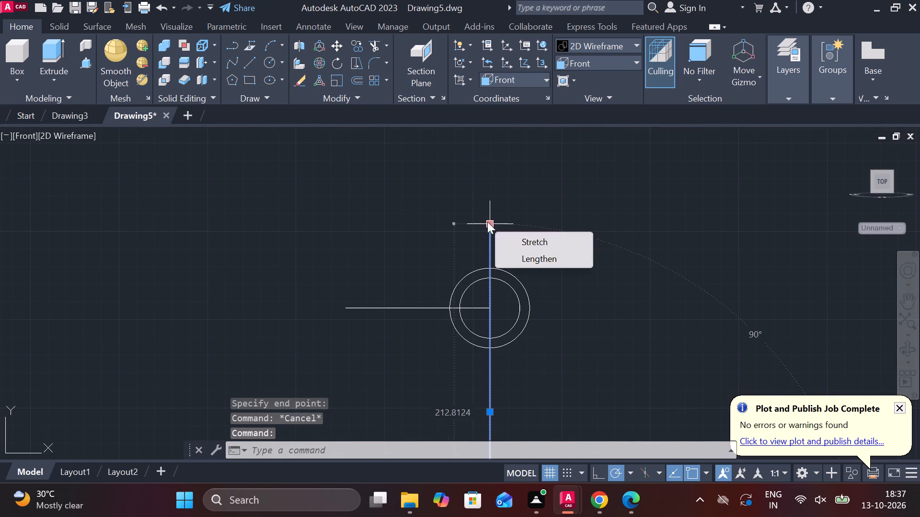
pyautogui.click(576, 255)
pyautogui.moveTo(532, 196); pyautogui.dragTo(548, 264, button='middle')
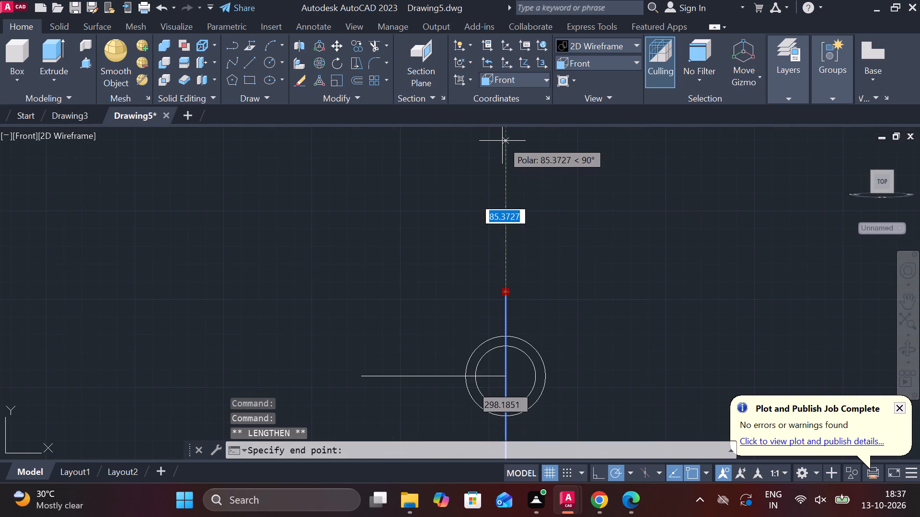
pyautogui.click(502, 141)
pyautogui.press('Escape')
# Draw a circle of radius 47.5 concentric with the two existing circles.
pyautogui.scroll(-1, 620, 278)
pyautogui.scroll(1, 614, 314)
pyautogui.moveTo(611, 314); pyautogui.dragTo(521, 292, button='middle')
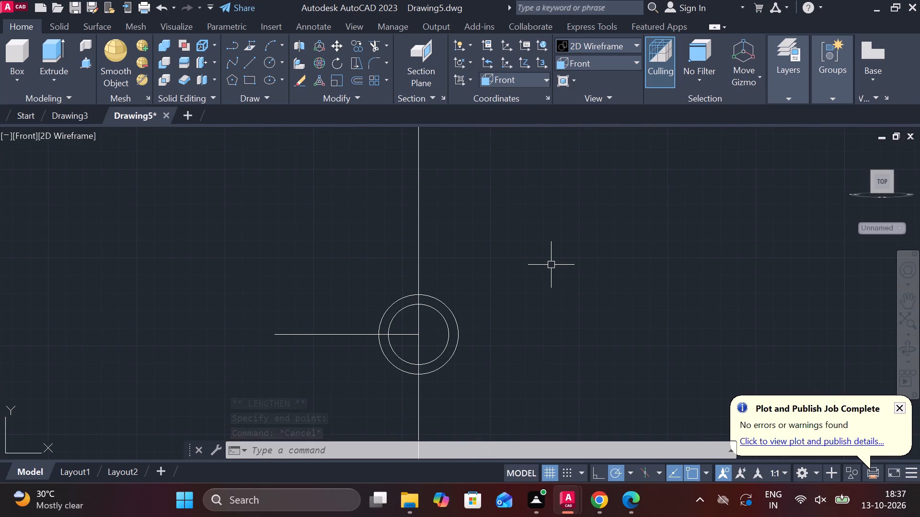
pyautogui.write('c')
pyautogui.press('space')
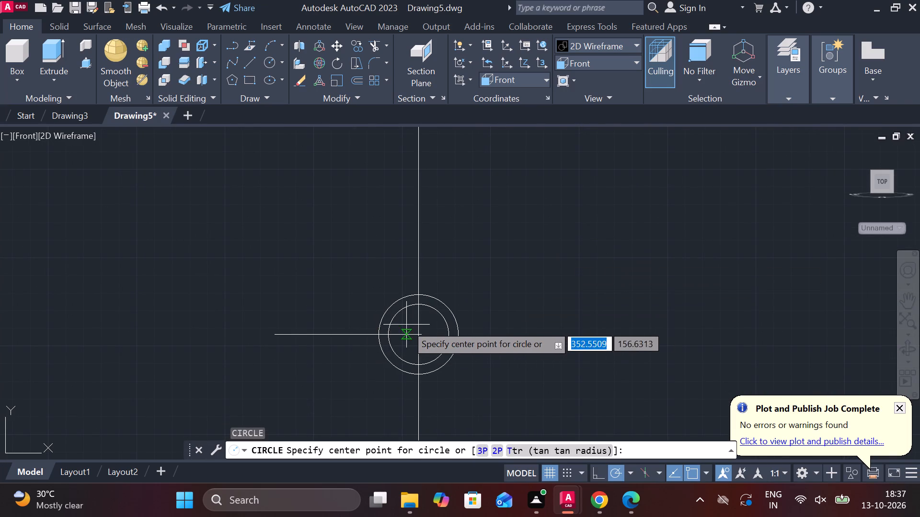
pyautogui.click(421, 331)
pyautogui.write('47.5')
pyautogui.press('space')
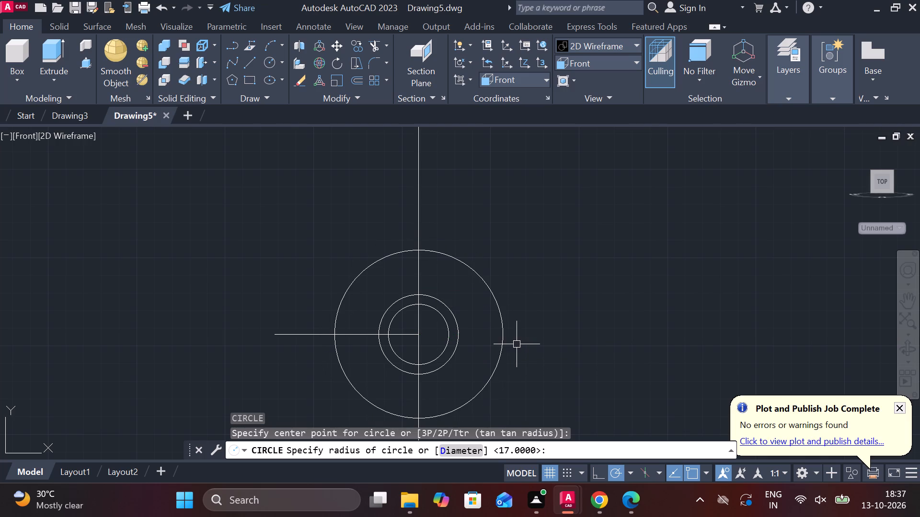
# Offset the 47.5 radius circle outward by 4.5.
pyautogui.scroll(1, 414, 327)
pyautogui.scroll(1, 445, 291)
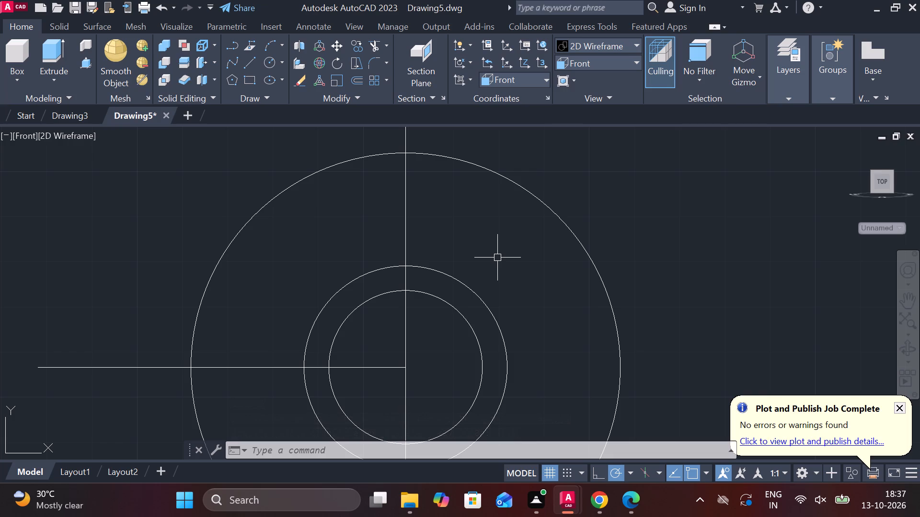
pyautogui.scroll(2, 434, 288)
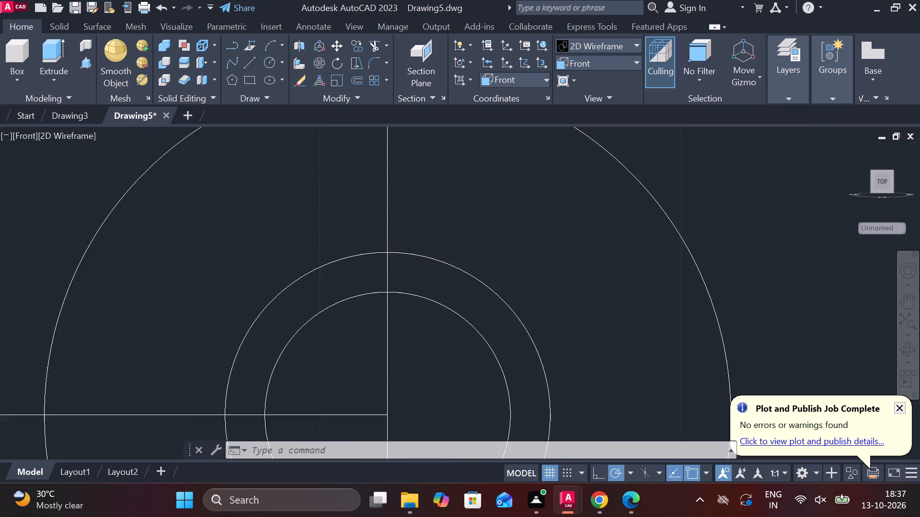
pyautogui.moveTo(434, 288); pyautogui.dragTo(500, 180, button='middle')
pyautogui.scroll(-3, 503, 172)
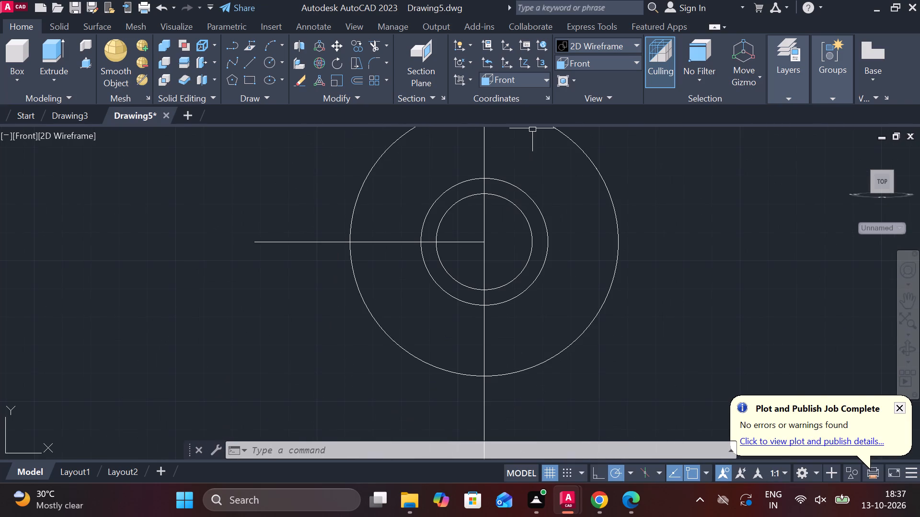
pyautogui.moveTo(533, 124); pyautogui.dragTo(505, 251, button='middle')
pyautogui.moveTo(534, 185); pyautogui.dragTo(483, 327, button='middle')
pyautogui.scroll(2, 457, 275)
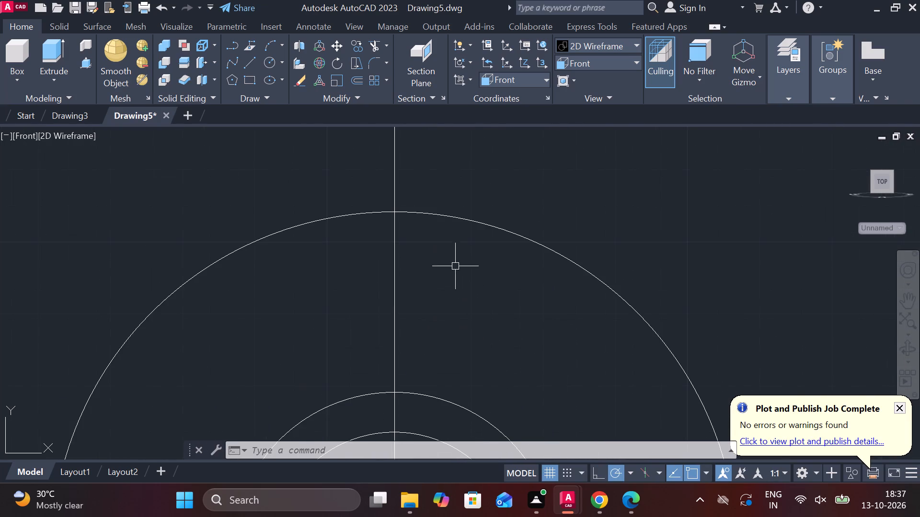
pyautogui.click(472, 224)
pyautogui.press('o')
pyautogui.press('Return')
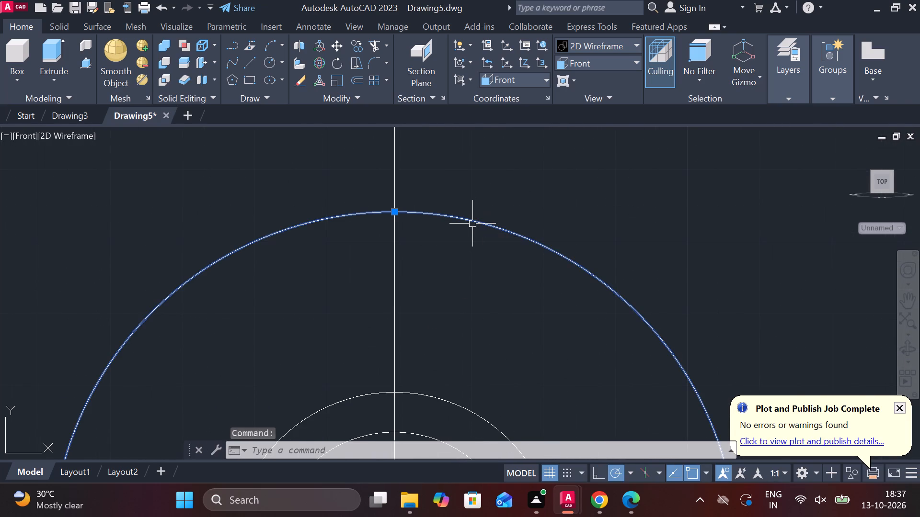
pyautogui.press('Return')
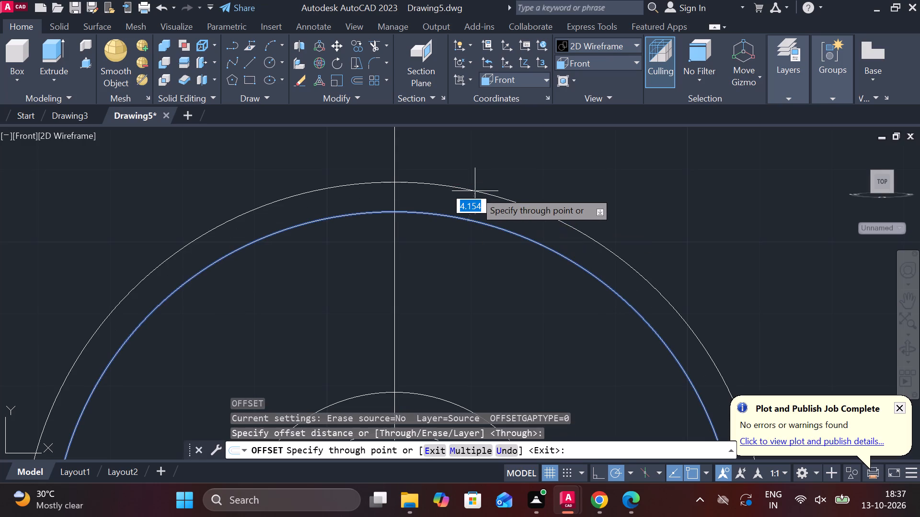
pyautogui.write('4.5')
pyautogui.press('space')
# Offset the 47.5 radius circle inward by 4.5.
pyautogui.click(461, 221)
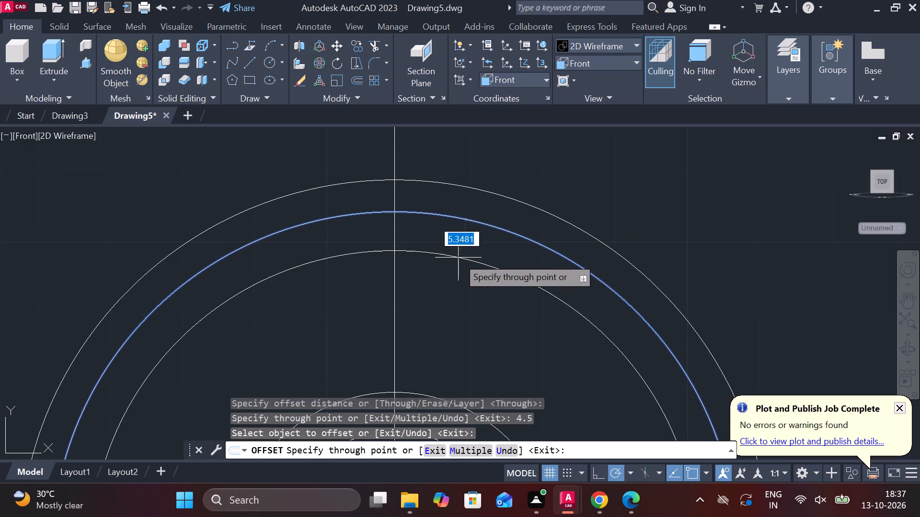
pyautogui.write('4.5')
pyautogui.press('space')
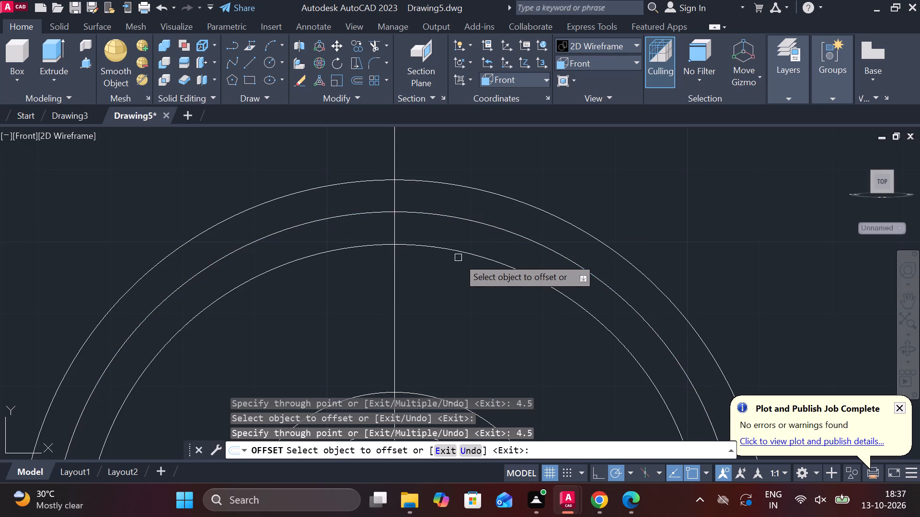
pyautogui.press('Escape')
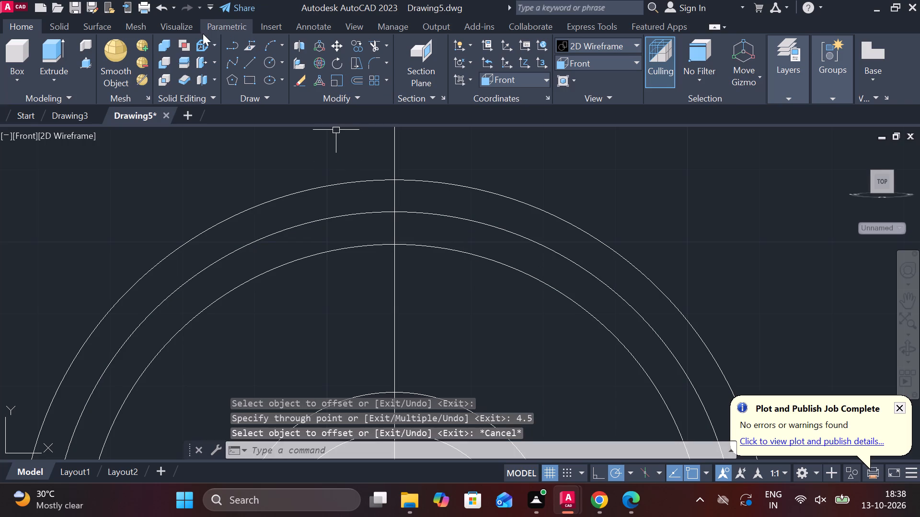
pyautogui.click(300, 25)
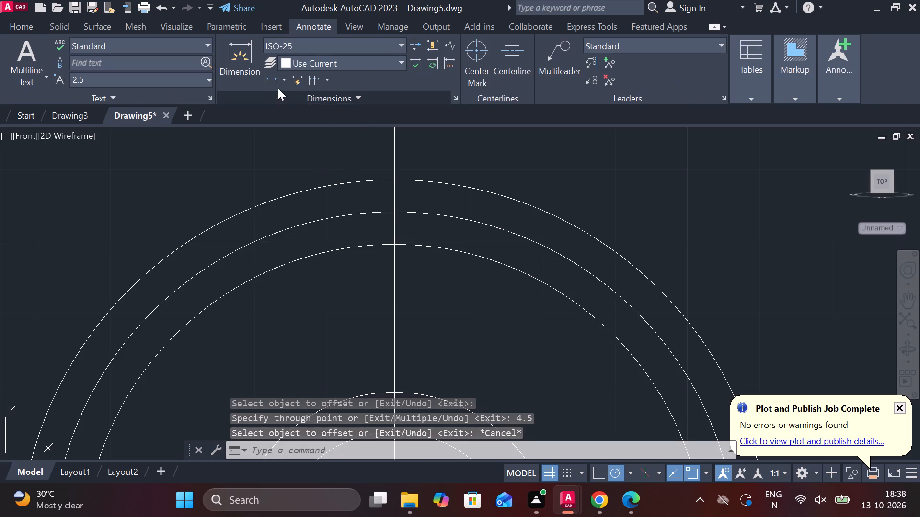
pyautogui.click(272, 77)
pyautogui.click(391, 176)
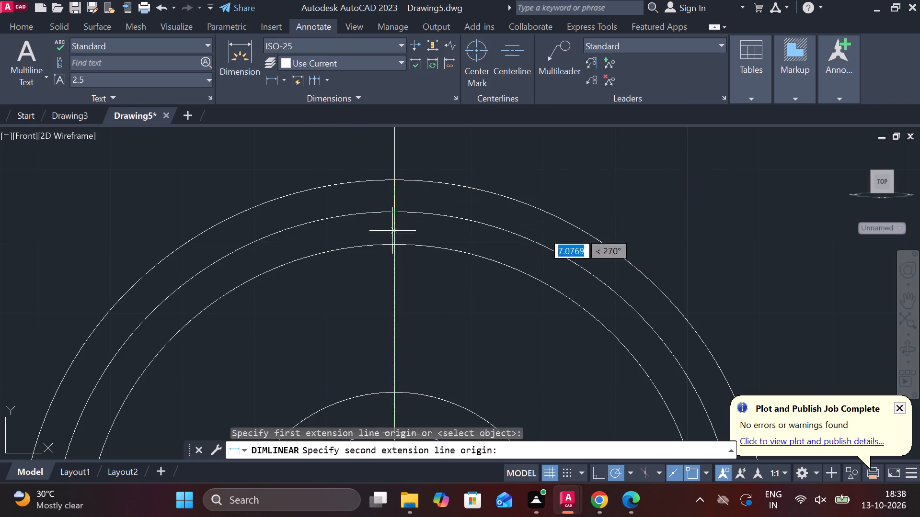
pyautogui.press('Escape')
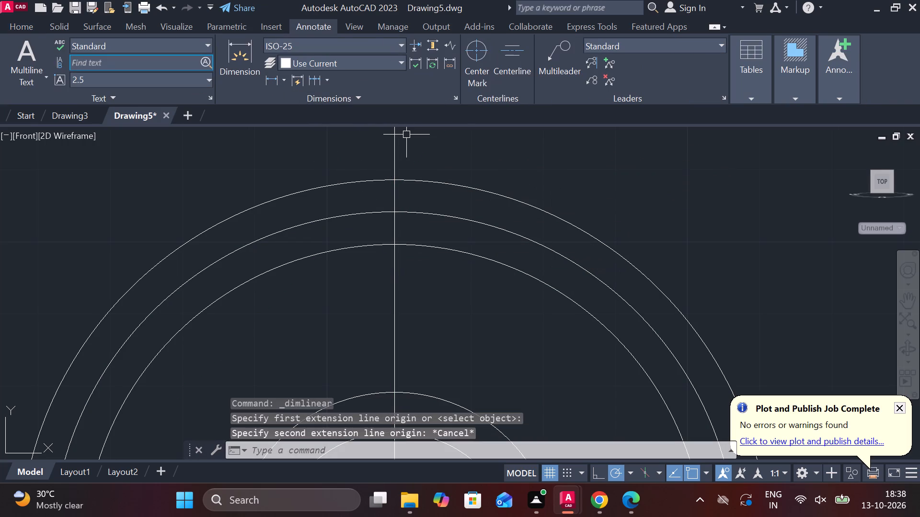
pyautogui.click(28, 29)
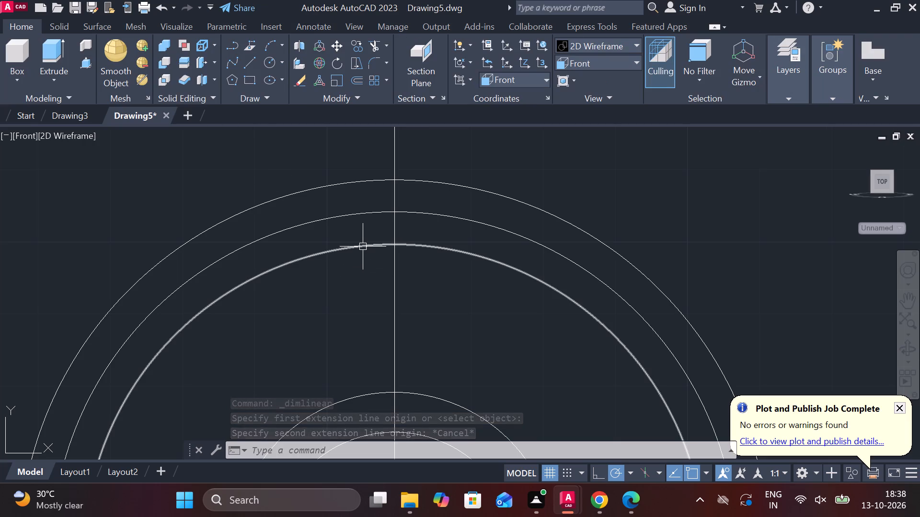
# Draw a line from the circles' centre at an angle of 113°, ending beyond the outermost circle.
pyautogui.scroll(-1, 436, 260)
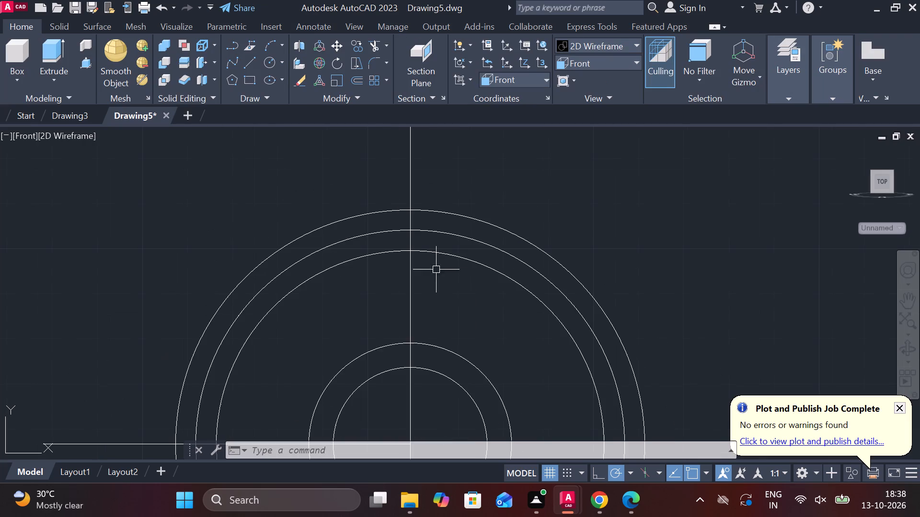
pyautogui.press('l')
pyautogui.press('Return')
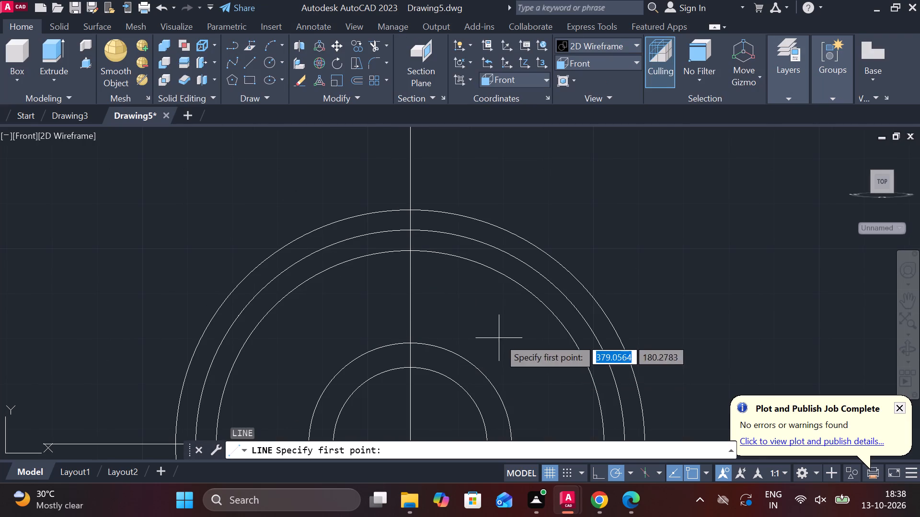
pyautogui.moveTo(449, 341); pyautogui.dragTo(449, 252, button='middle')
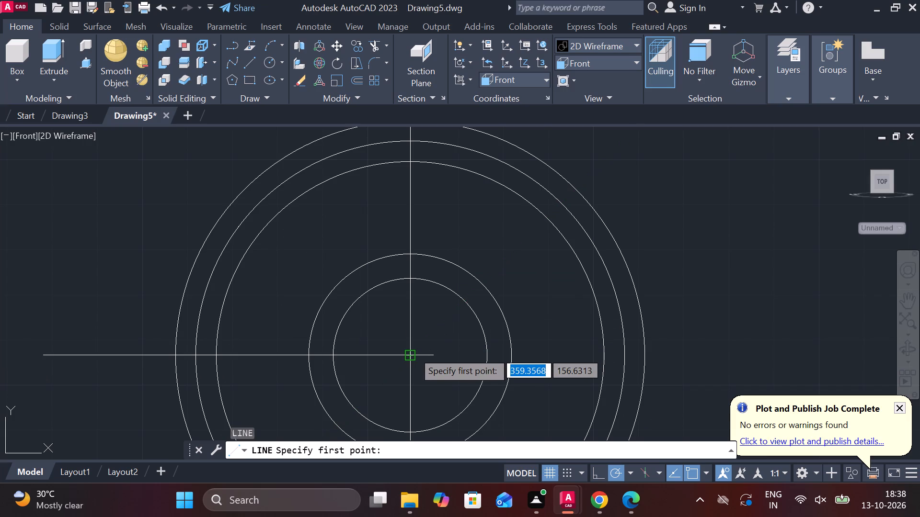
pyautogui.click(413, 351)
pyautogui.moveTo(363, 223); pyautogui.dragTo(402, 290, button='middle')
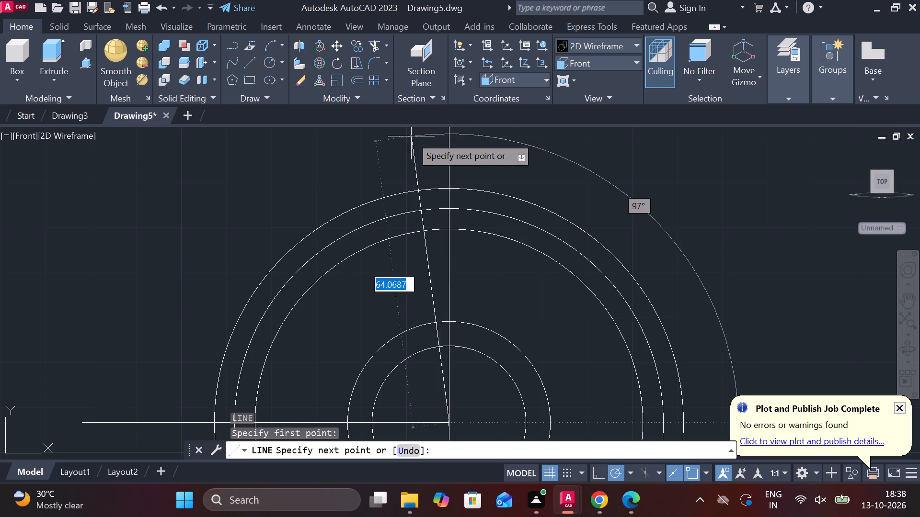
pyautogui.press('Tab')
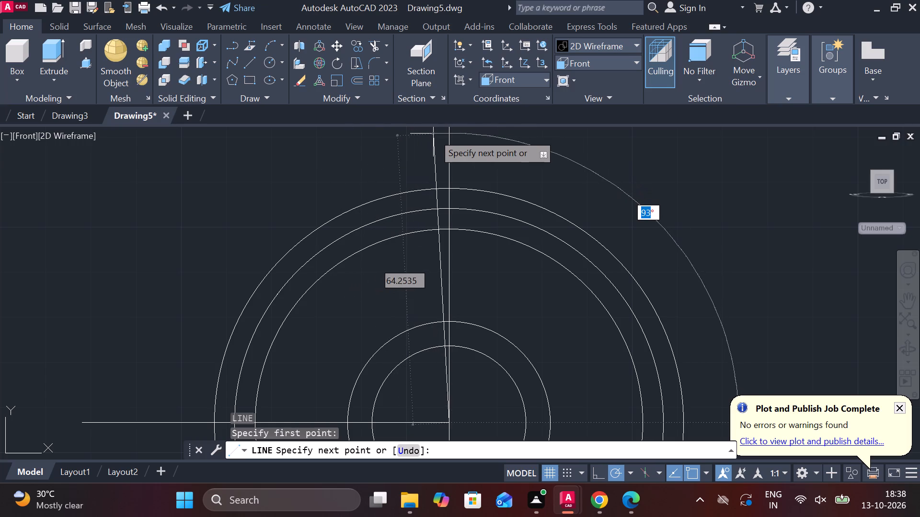
pyautogui.write('113')
pyautogui.press('space')
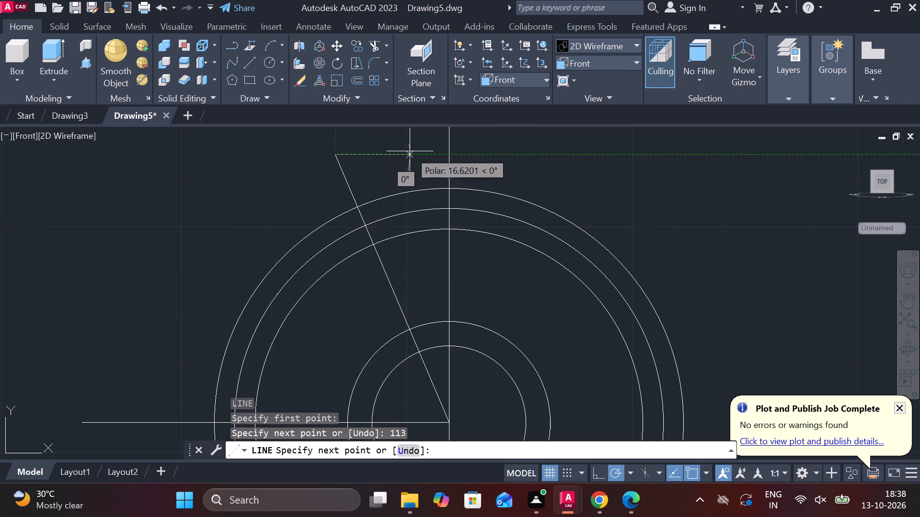
pyautogui.press('Escape')
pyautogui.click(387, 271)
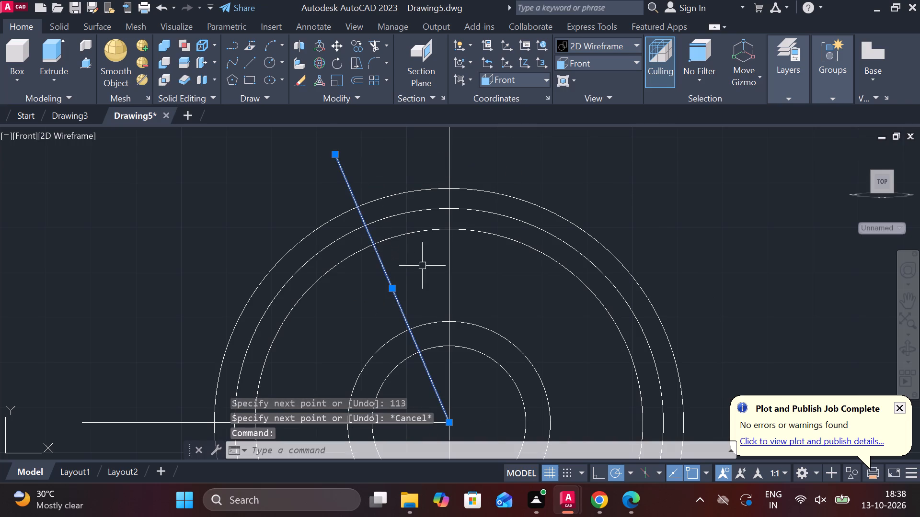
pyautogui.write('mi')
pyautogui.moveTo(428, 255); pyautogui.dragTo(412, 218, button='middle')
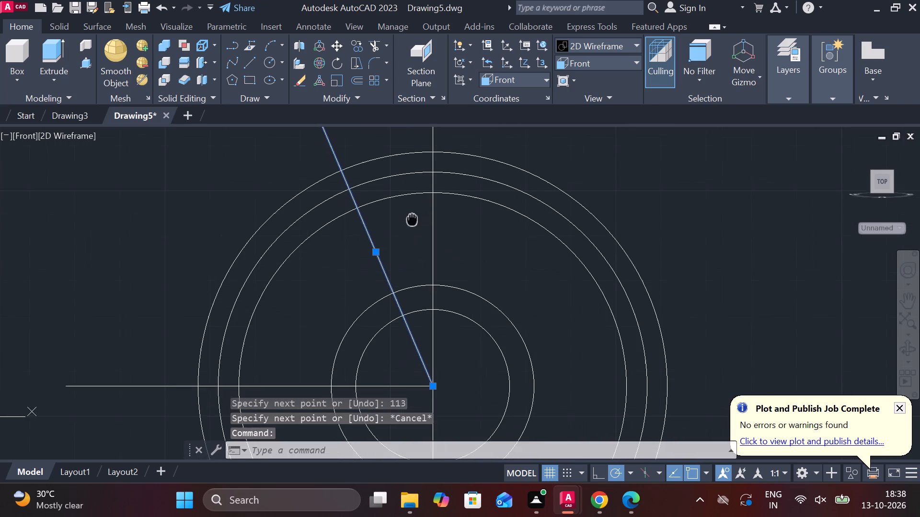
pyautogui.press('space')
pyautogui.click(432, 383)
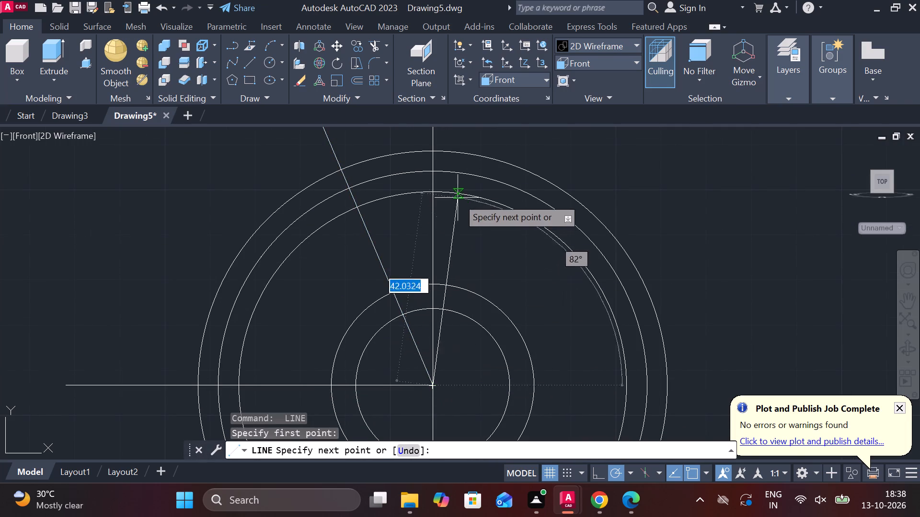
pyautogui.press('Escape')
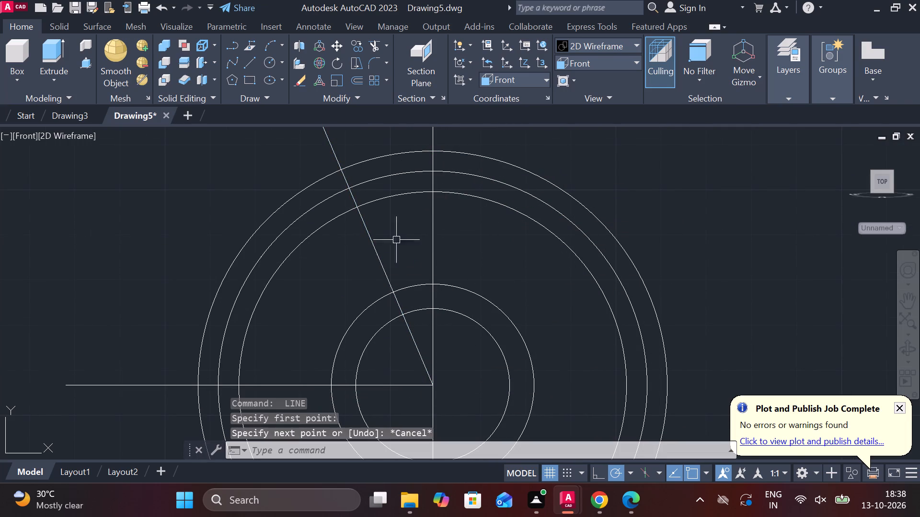
# Mirror the angled line about the vertical centreline, keeping the original line.
pyautogui.click(369, 242)
pyautogui.write('mi')
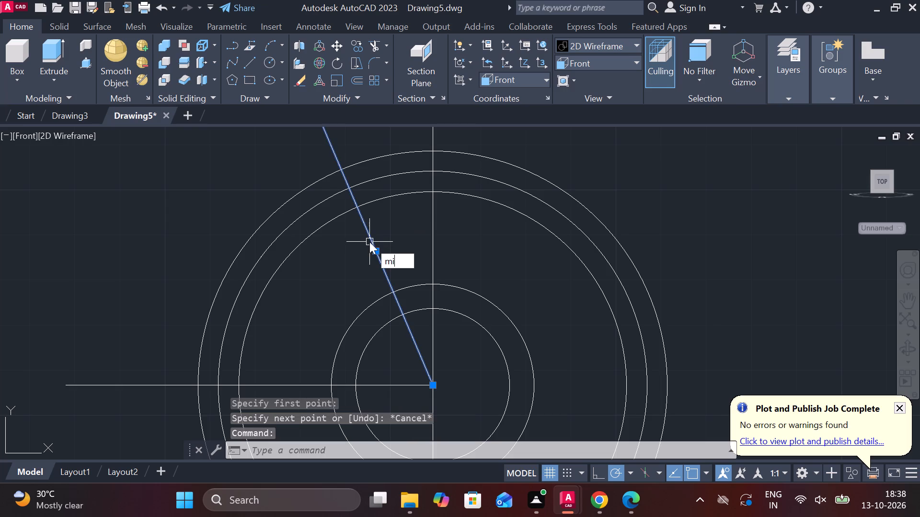
pyautogui.press('space')
pyautogui.click(433, 380)
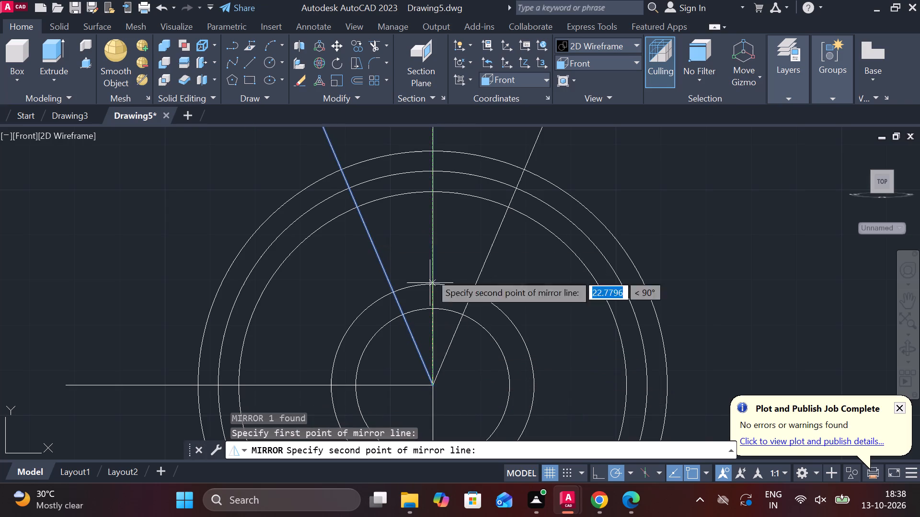
pyautogui.click(434, 153)
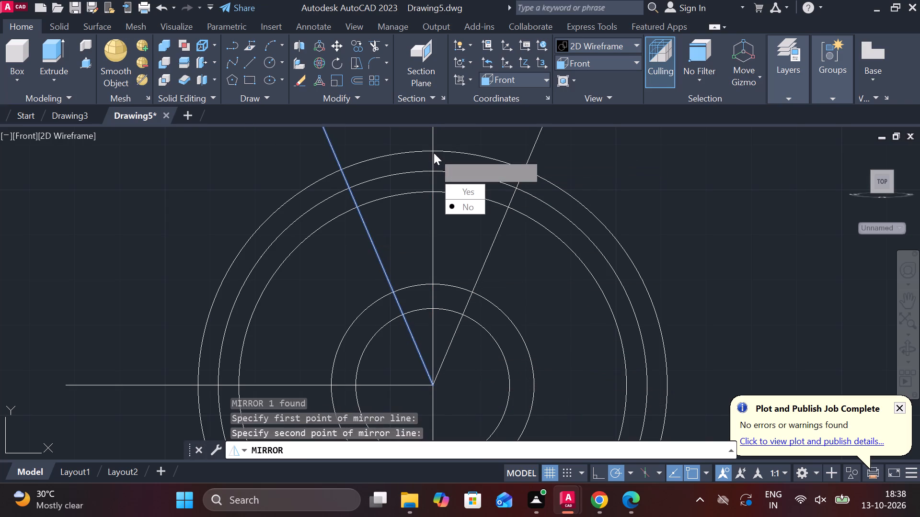
pyautogui.moveTo(459, 202); pyautogui.dragTo(434, 153)
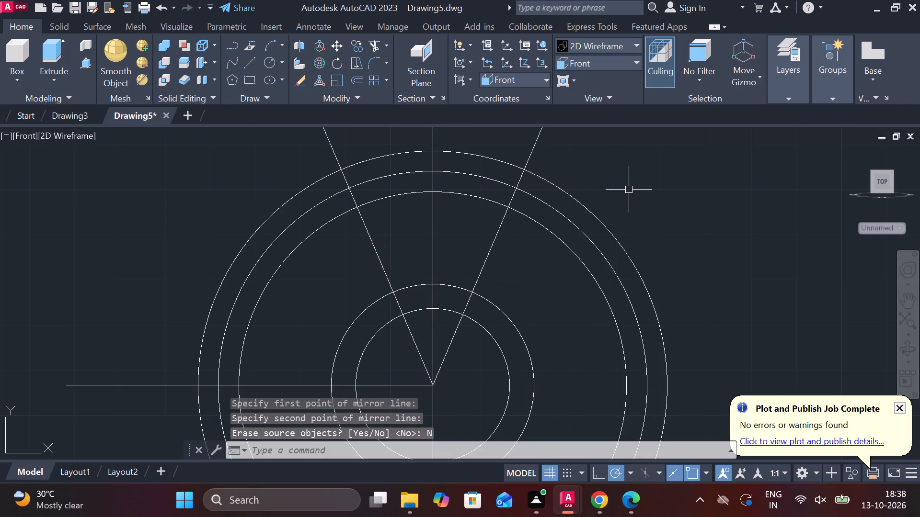
pyautogui.press('Escape')
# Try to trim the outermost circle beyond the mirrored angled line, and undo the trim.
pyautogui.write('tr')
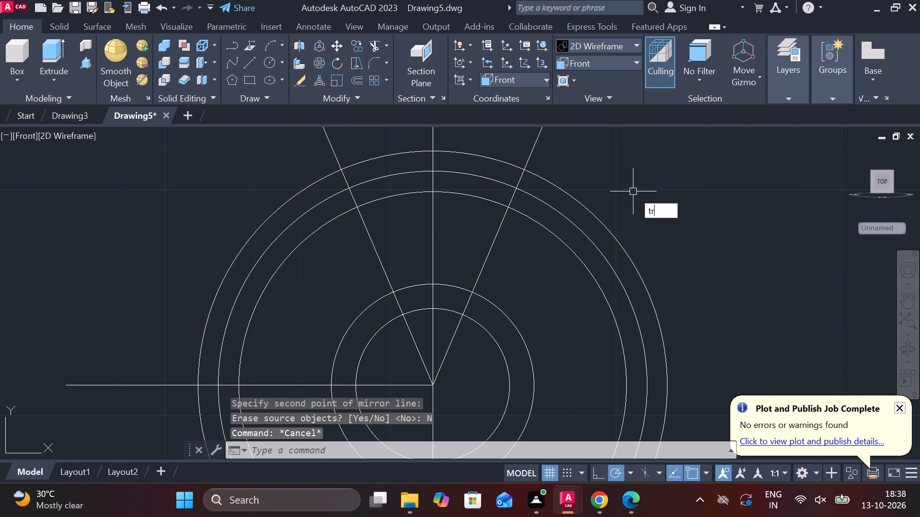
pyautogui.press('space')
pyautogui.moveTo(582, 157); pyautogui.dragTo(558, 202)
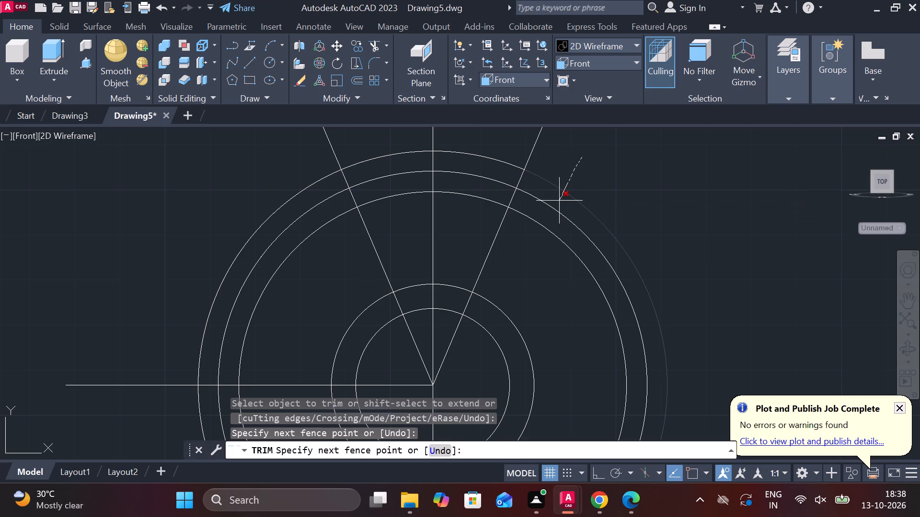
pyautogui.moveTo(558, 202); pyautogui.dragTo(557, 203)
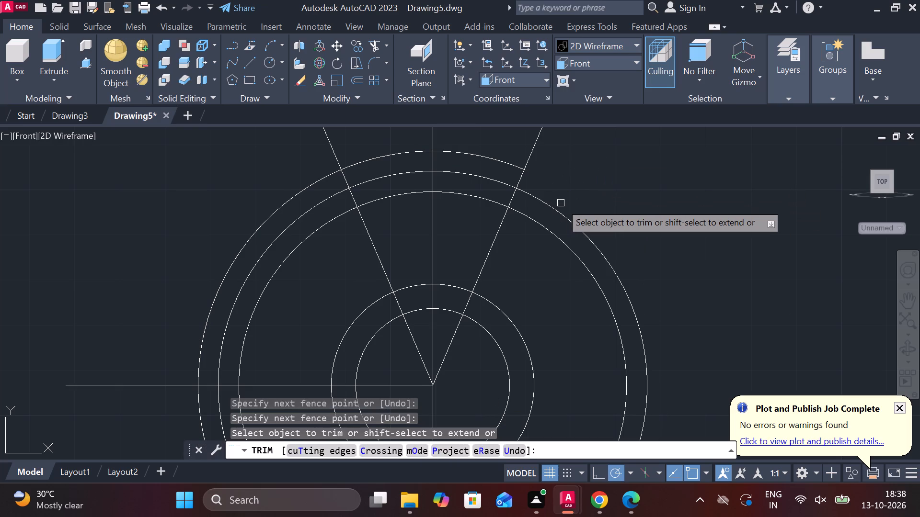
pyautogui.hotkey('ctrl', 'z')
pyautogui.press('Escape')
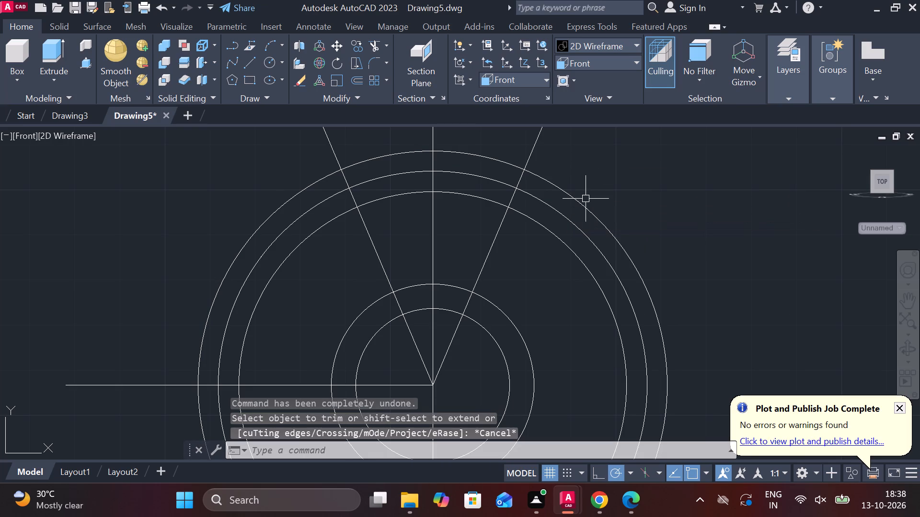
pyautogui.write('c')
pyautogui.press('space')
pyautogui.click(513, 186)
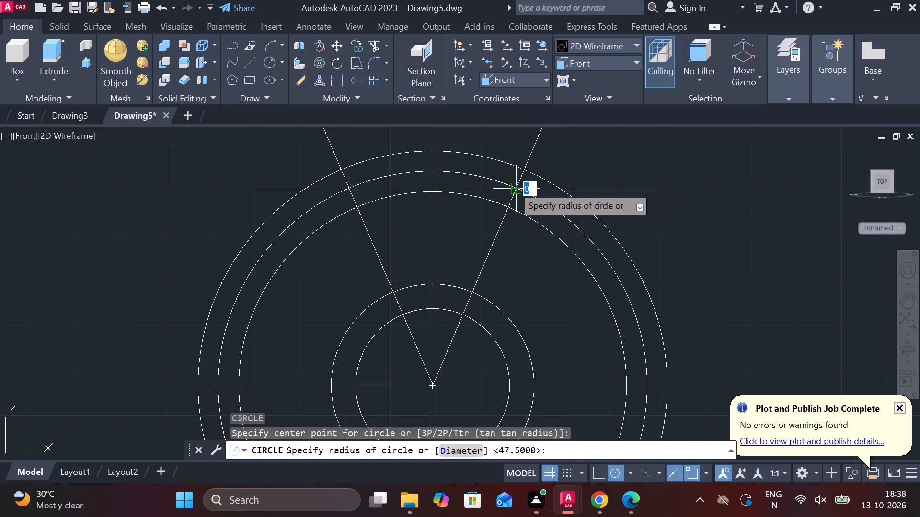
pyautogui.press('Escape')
# Draw a two-point circle on the mirrored angled line, its diameter spanning from the inner offset circle to the outermost circle.
pyautogui.press('c')
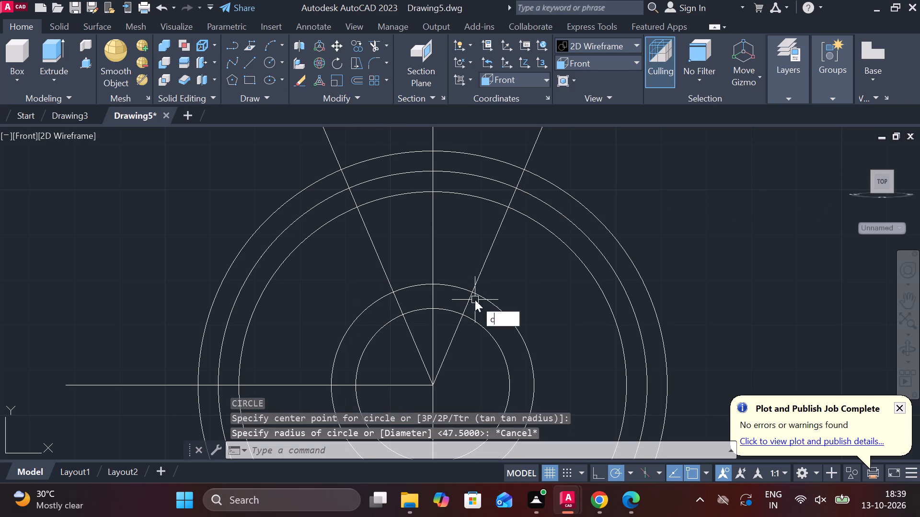
pyautogui.press('space')
pyautogui.click(492, 447)
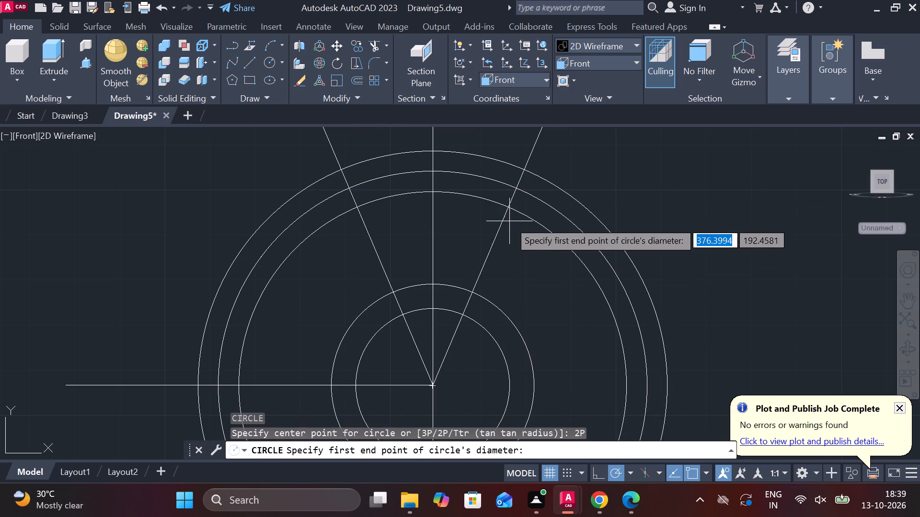
pyautogui.click(509, 204)
pyautogui.click(521, 167)
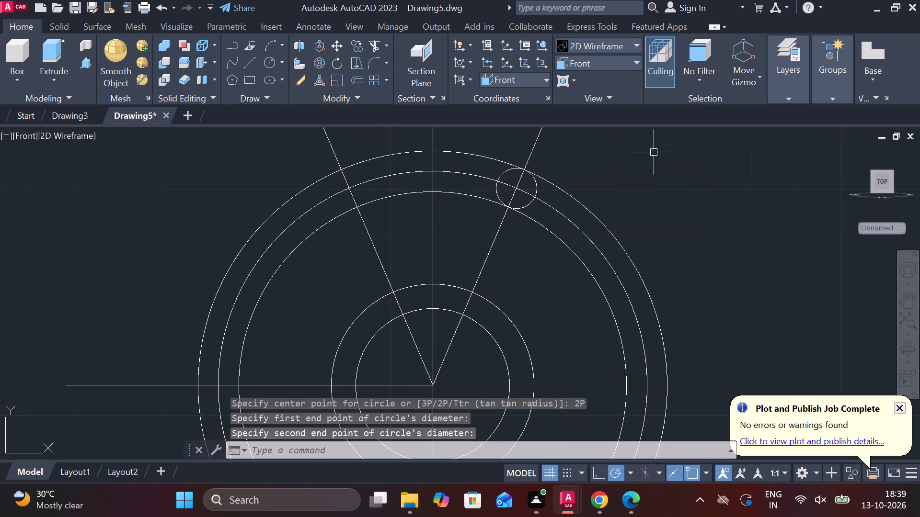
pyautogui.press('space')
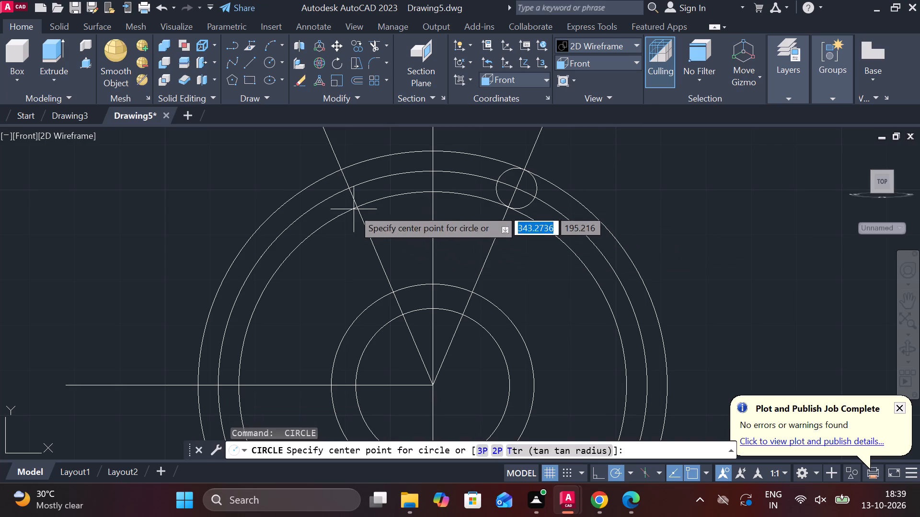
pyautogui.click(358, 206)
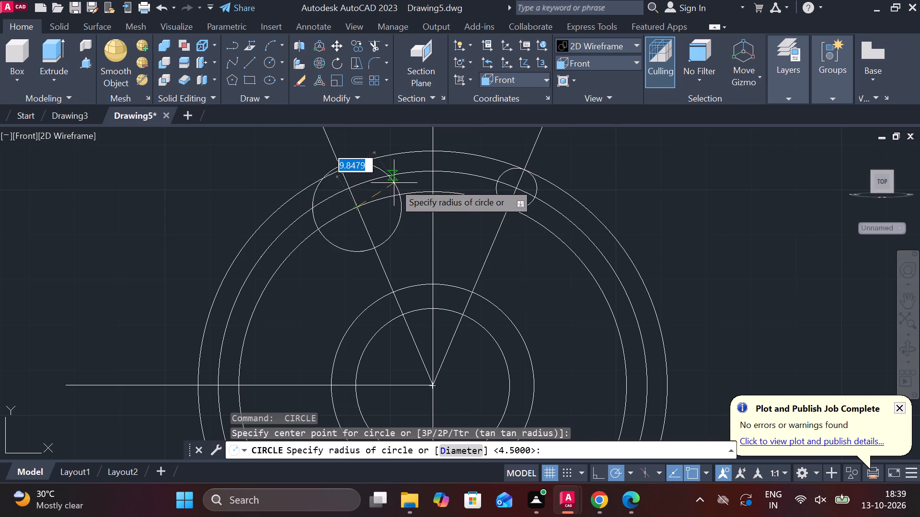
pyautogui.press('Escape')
# Draw a matching two-point circle on the original angled line, its diameter spanning from the inner offset circle to the outermost circle.
pyautogui.write('c')
pyautogui.press('space')
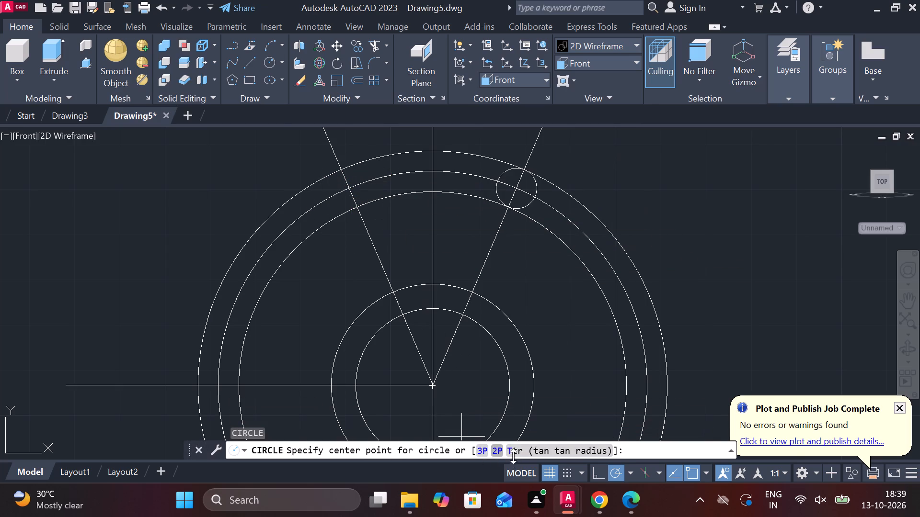
pyautogui.click(498, 451)
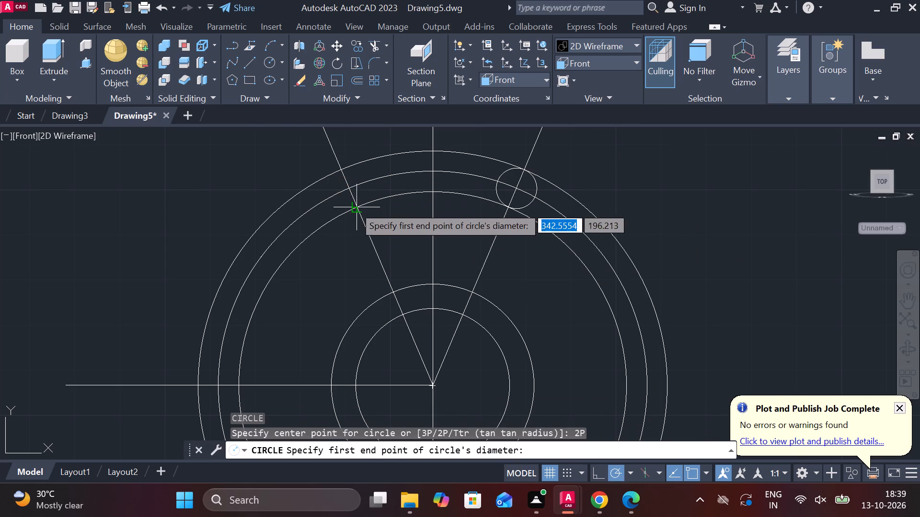
pyautogui.click(354, 206)
pyautogui.click(338, 172)
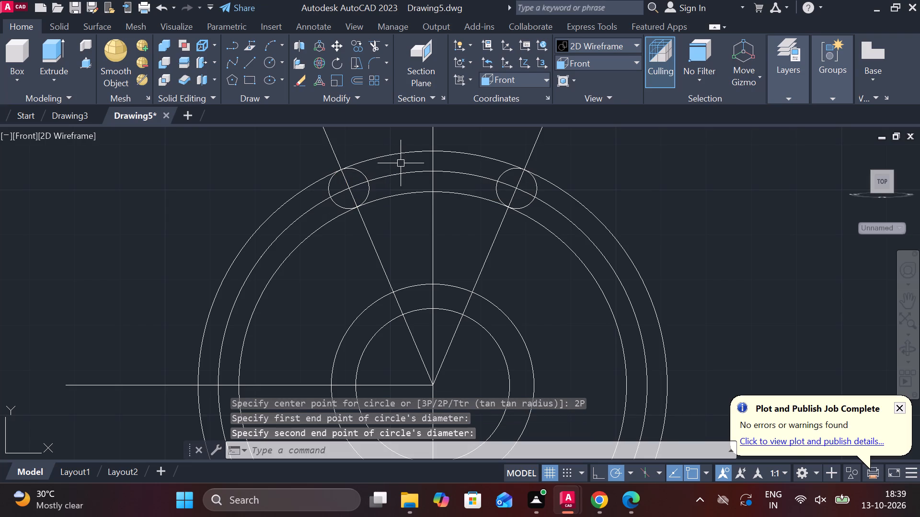
pyautogui.press('Escape')
# Trim the three large circles outside the two small end circles, leaving only the arcs between the angled lines.
pyautogui.write('tr')
pyautogui.press('space')
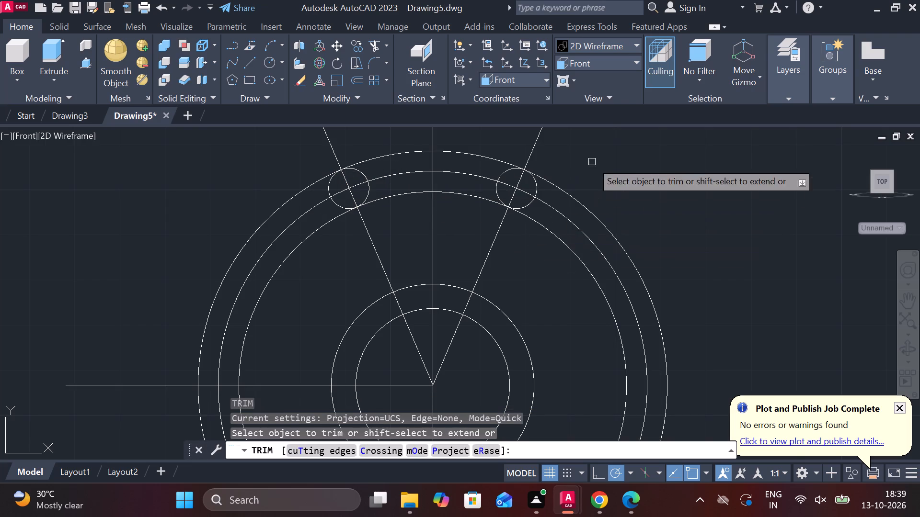
pyautogui.moveTo(592, 162); pyautogui.dragTo(567, 252)
pyautogui.moveTo(308, 180); pyautogui.dragTo(325, 226)
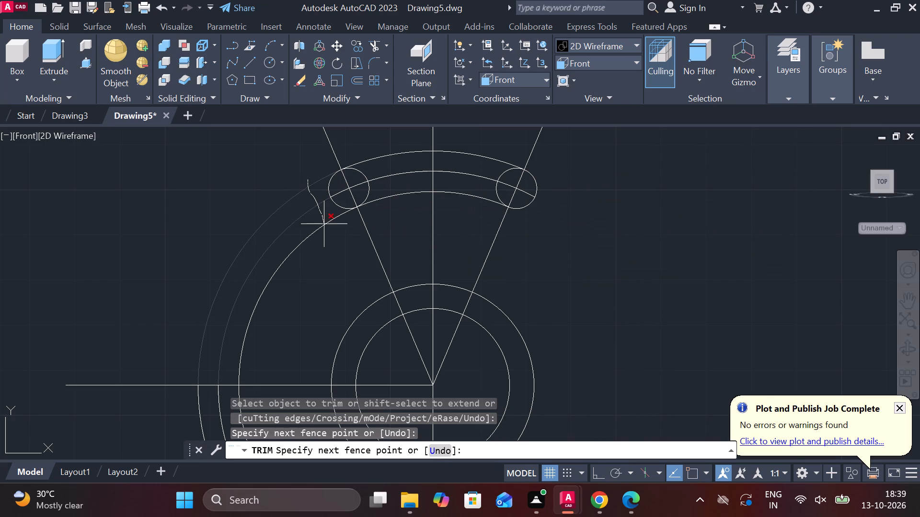
pyautogui.moveTo(325, 226); pyautogui.dragTo(332, 242)
pyautogui.scroll(-1, 333, 242)
pyautogui.moveTo(306, 352); pyautogui.dragTo(239, 365)
# Trim away the middle arc and the inner halves of both end circles, leaving a closed curved slot outline.
pyautogui.scroll(3, 330, 177)
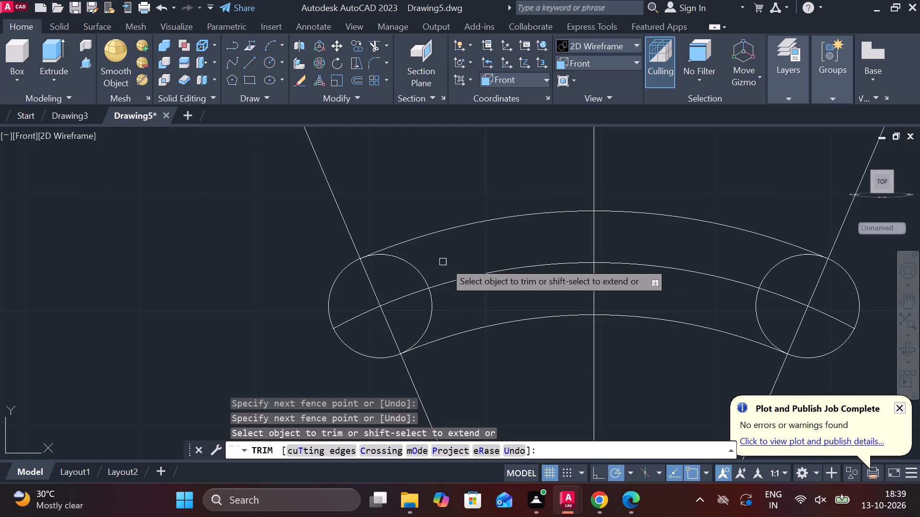
pyautogui.moveTo(466, 258); pyautogui.dragTo(440, 260)
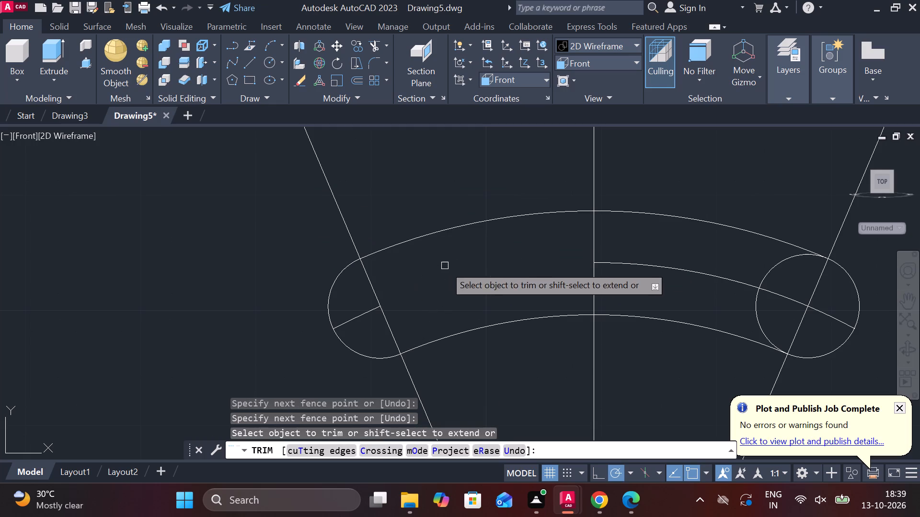
pyautogui.click(362, 316)
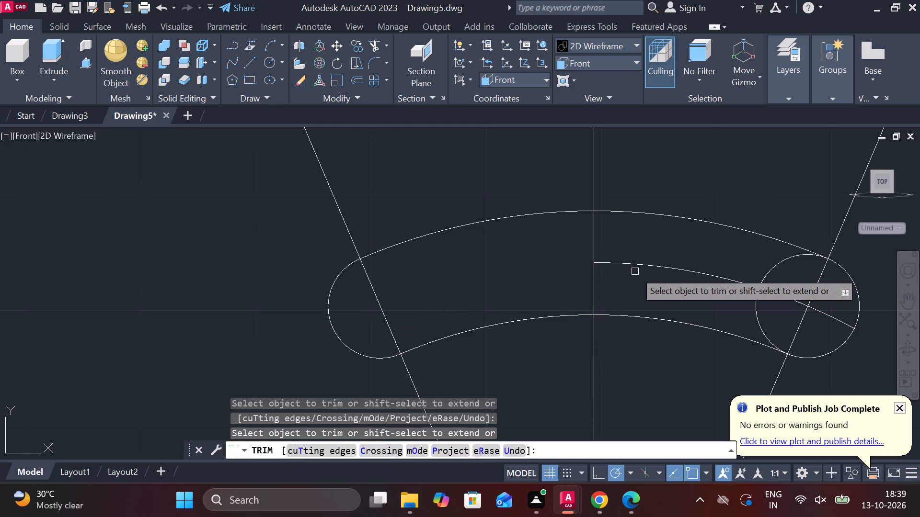
pyautogui.click(636, 269)
pyautogui.moveTo(652, 266); pyautogui.dragTo(535, 255, button='middle')
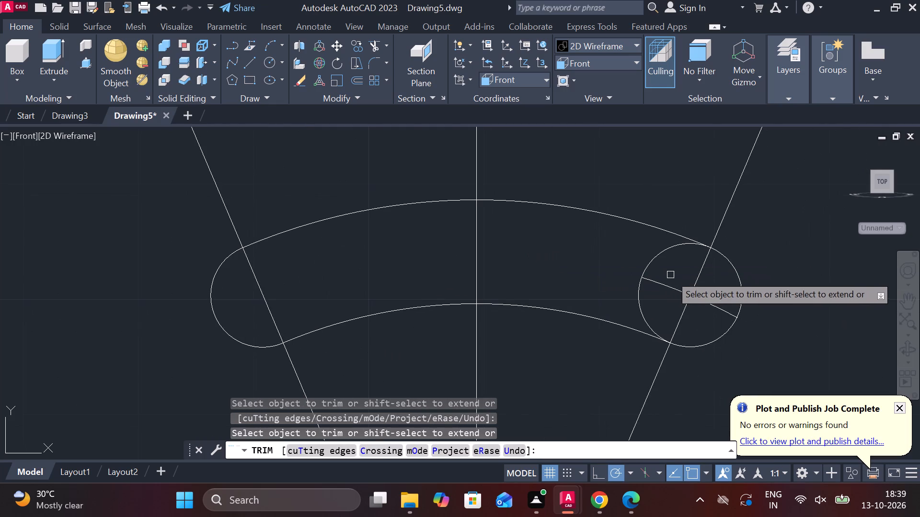
pyautogui.click(668, 286)
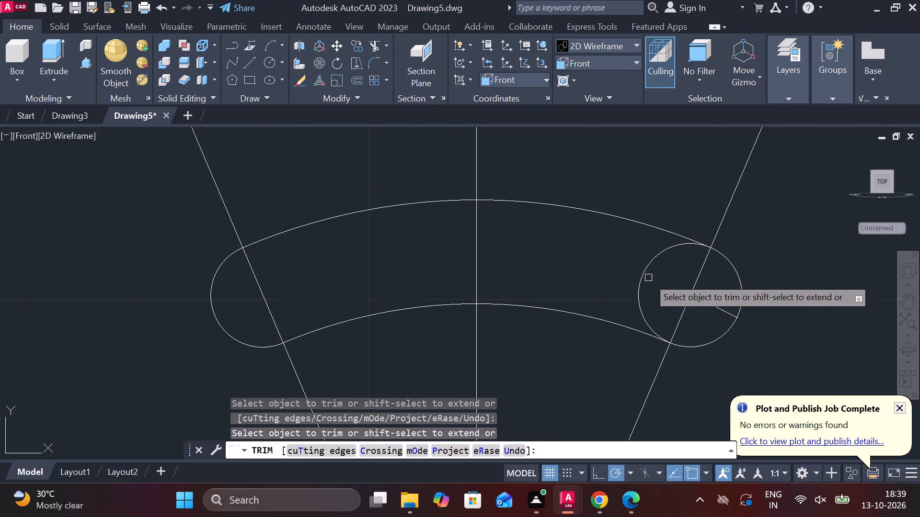
pyautogui.click(646, 277)
pyautogui.click(719, 305)
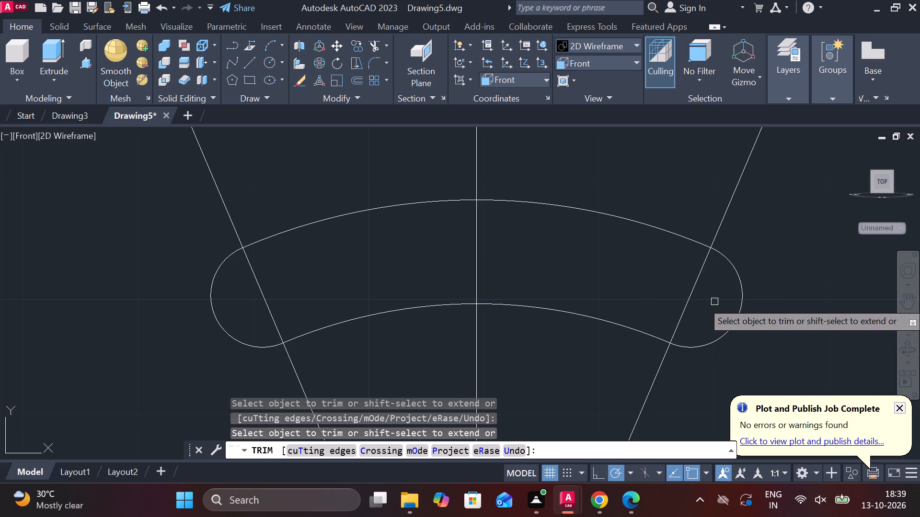
pyautogui.scroll(-2, 743, 310)
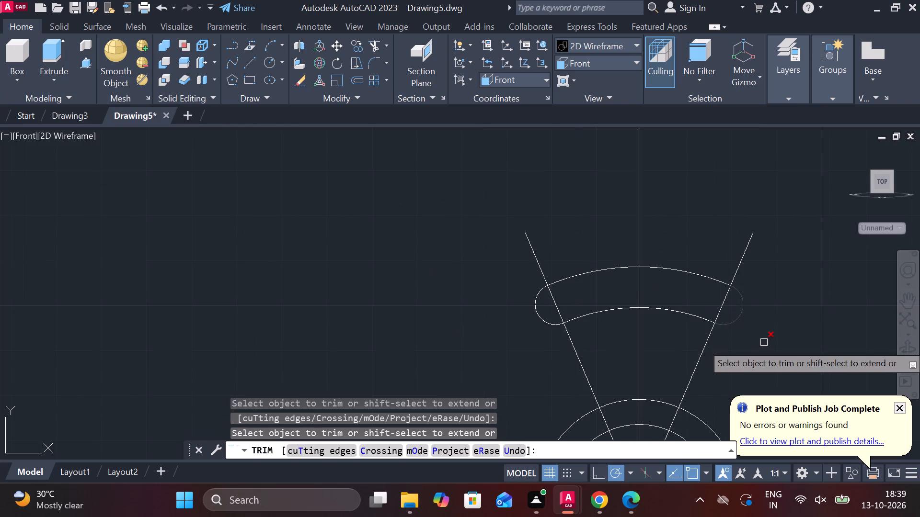
pyautogui.moveTo(759, 346); pyautogui.dragTo(632, 104, button='middle')
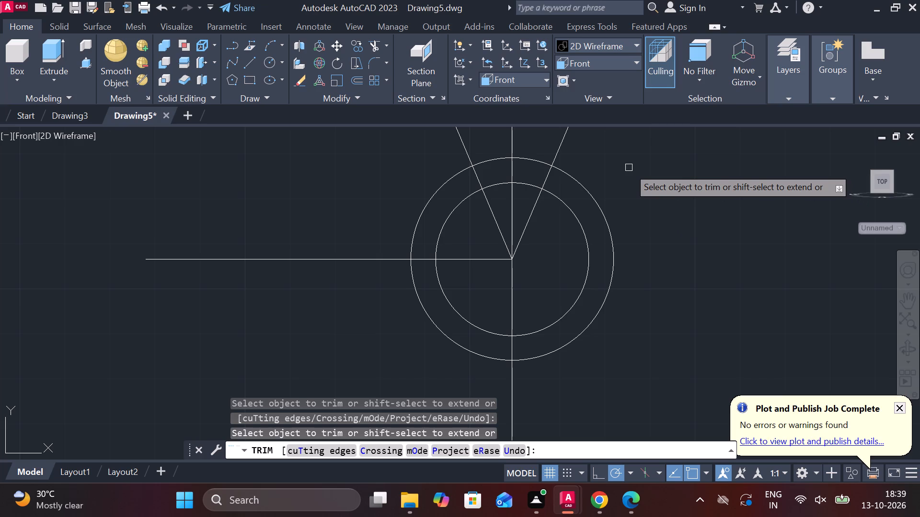
pyautogui.scroll(-2, 634, 199)
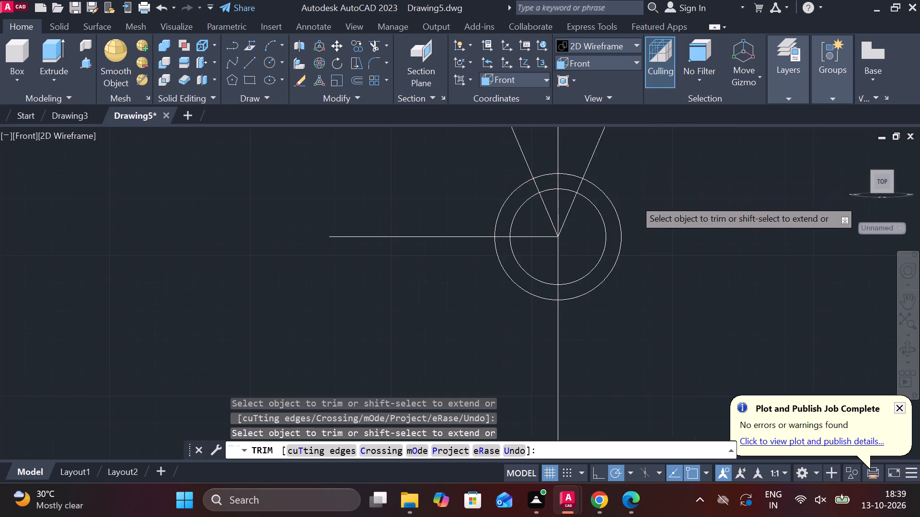
pyautogui.moveTo(634, 199); pyautogui.dragTo(602, 200, button='middle')
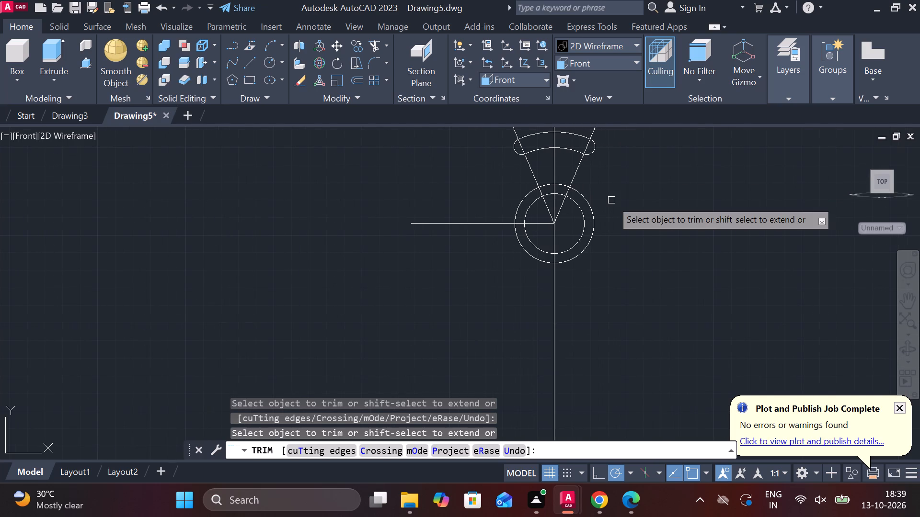
pyautogui.press('Escape')
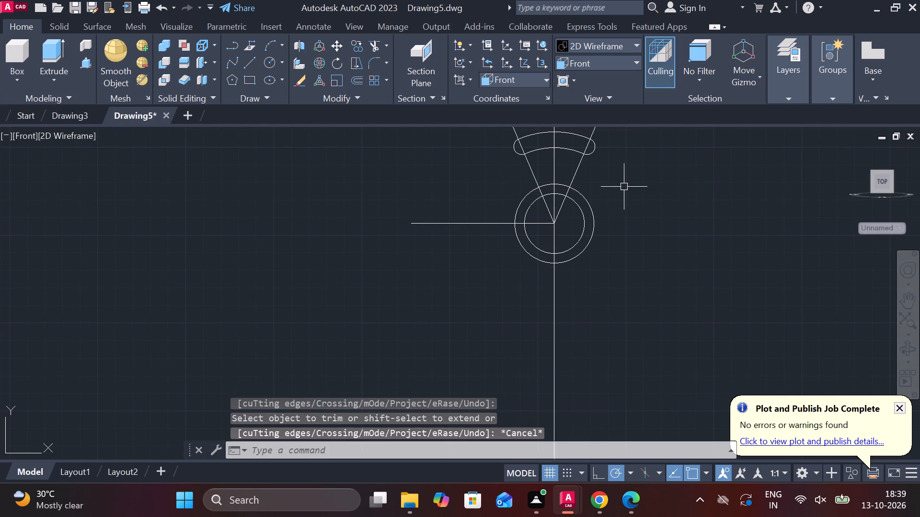
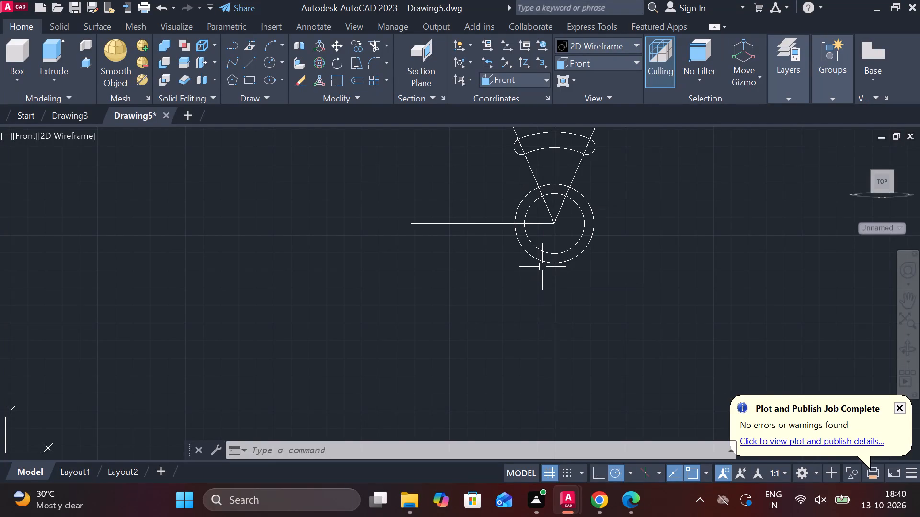
# Lengthen both angled construction lines downward through the hub centre so they extend well below the hub circles.
pyautogui.click(535, 173)
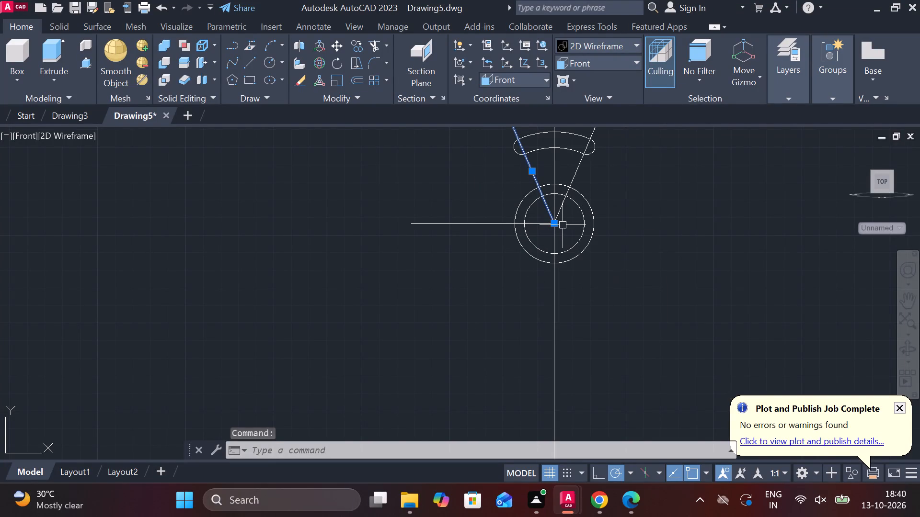
pyautogui.click(601, 258)
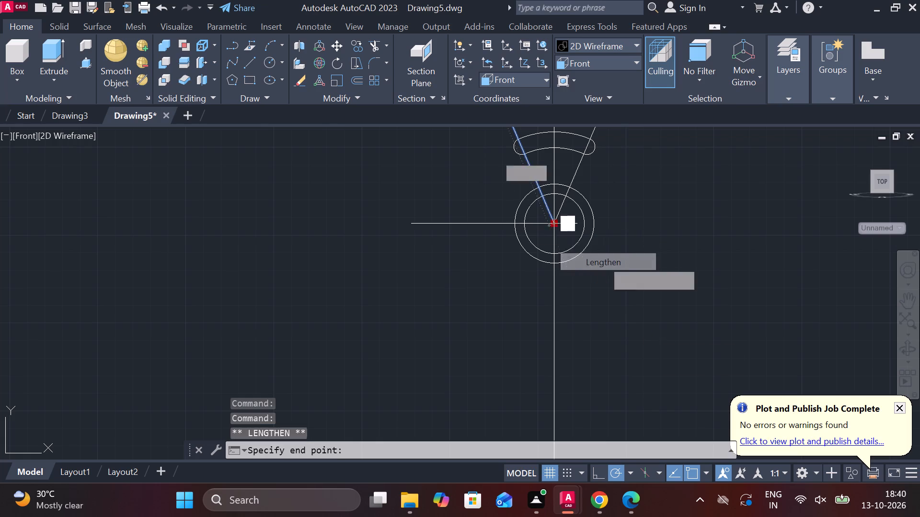
pyautogui.click(697, 402)
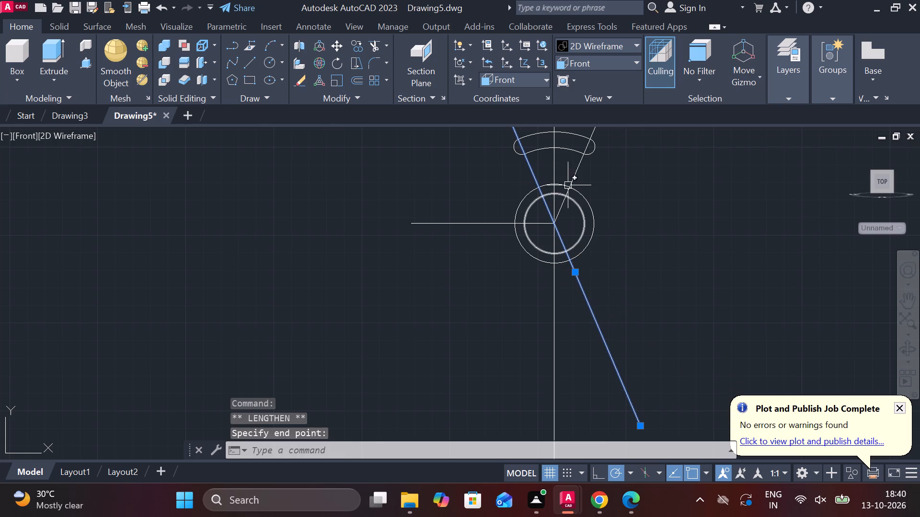
pyautogui.click(568, 185)
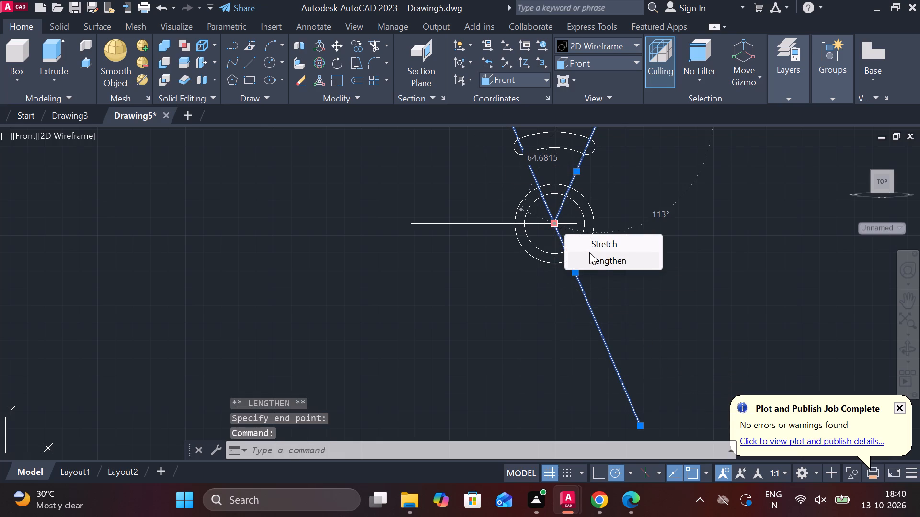
pyautogui.click(601, 265)
pyautogui.click(512, 419)
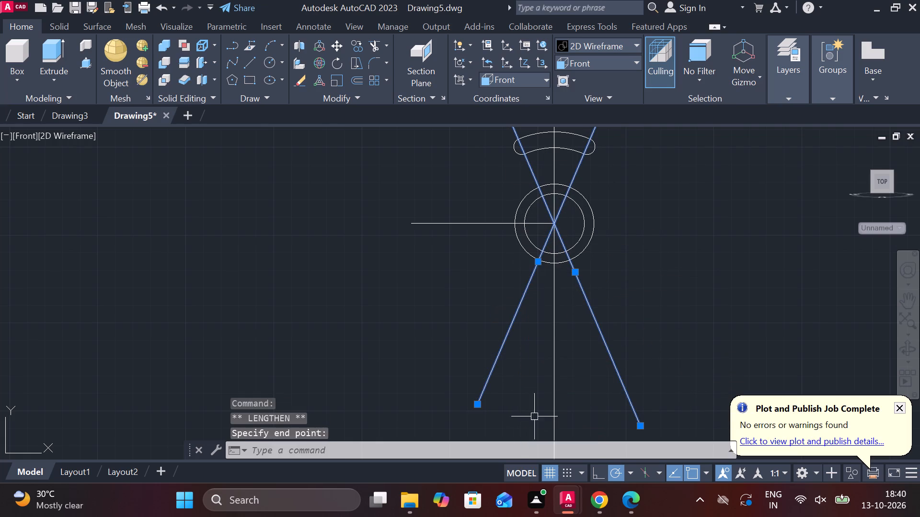
pyautogui.press('Escape')
pyautogui.moveTo(671, 306); pyautogui.dragTo(621, 295, button='middle')
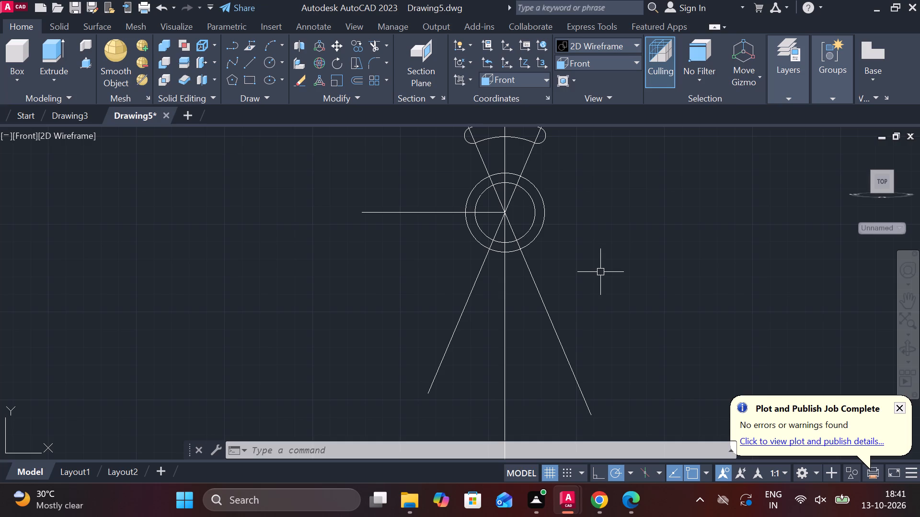
# Offset the horizontal line at the hub centre downward by 37.5.
pyautogui.click(411, 210)
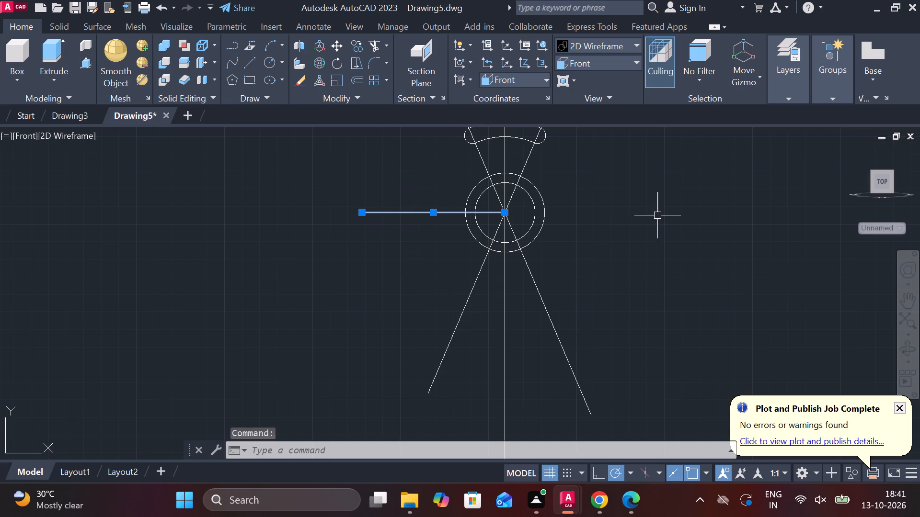
pyautogui.press('o')
pyautogui.press('Return')
pyautogui.press('Return')
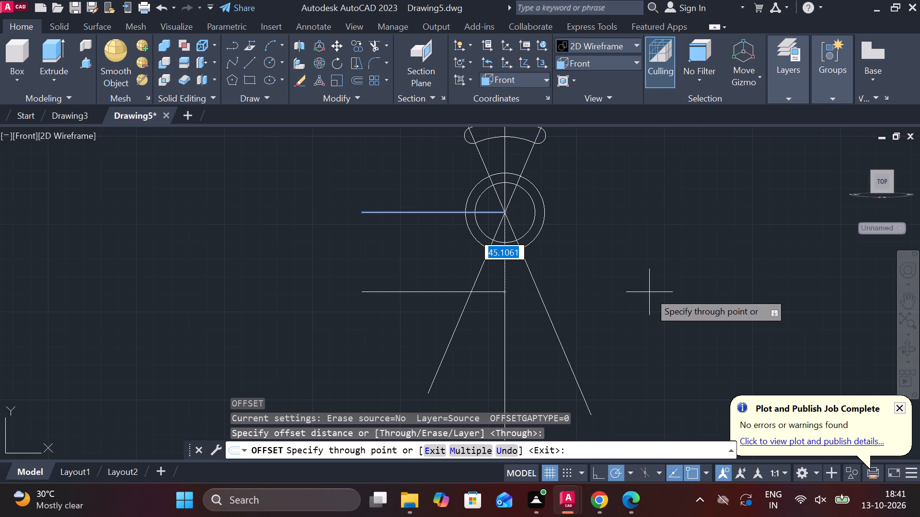
pyautogui.press('7')
pyautogui.press('BackSpace')
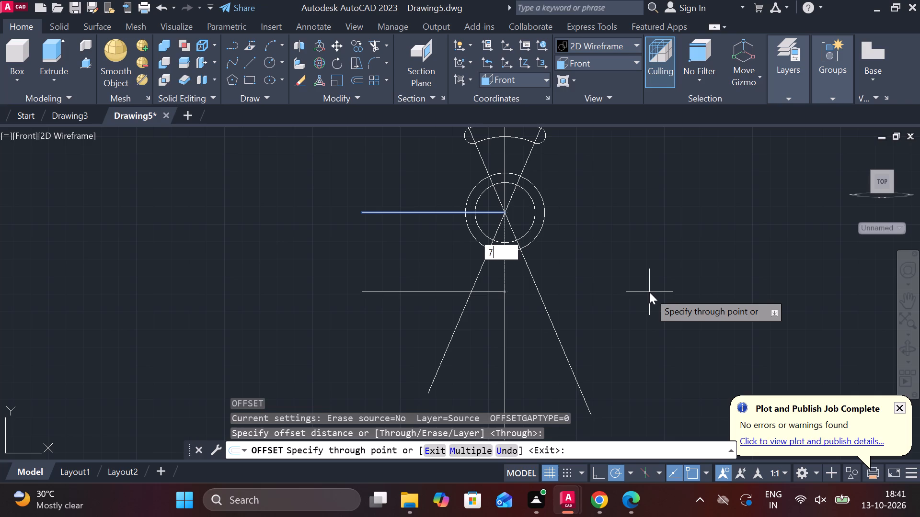
pyautogui.write('37.5')
pyautogui.press('Return')
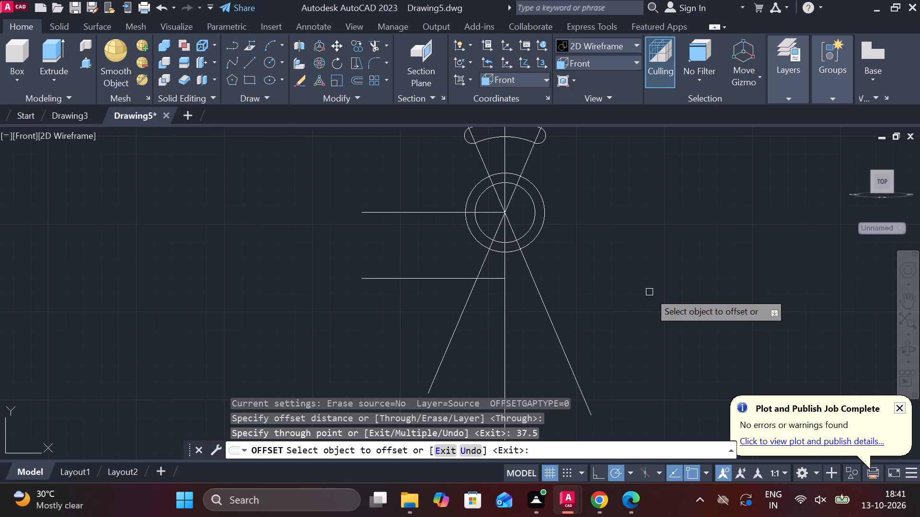
pyautogui.scroll(2, 581, 264)
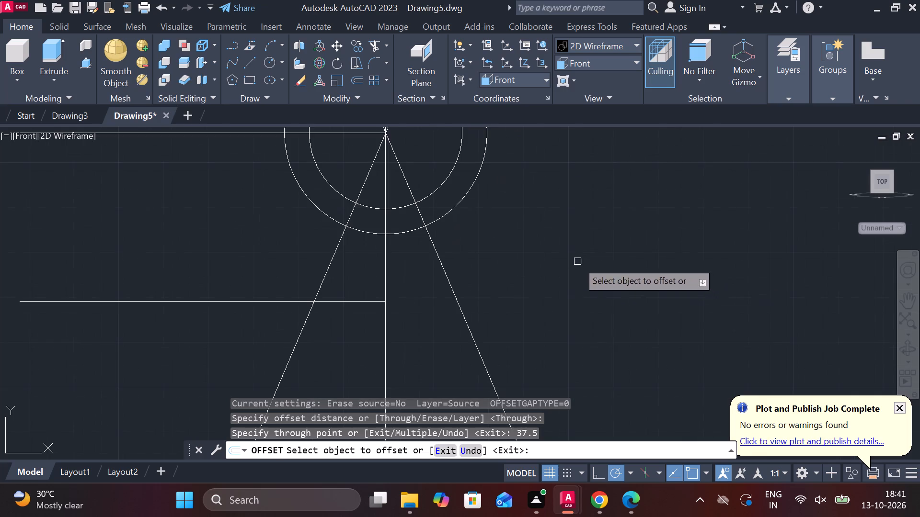
pyautogui.doubleClick(343, 303)
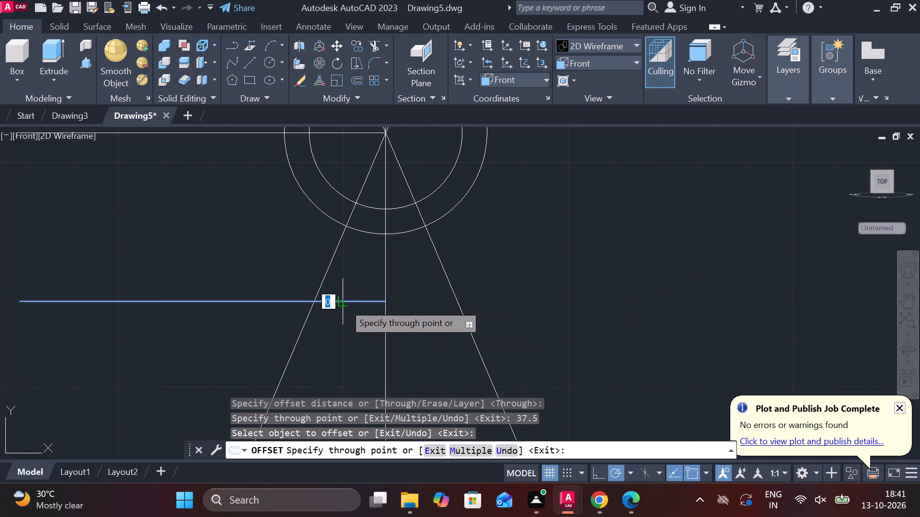
pyautogui.press('Escape')
pyautogui.press('Escape')
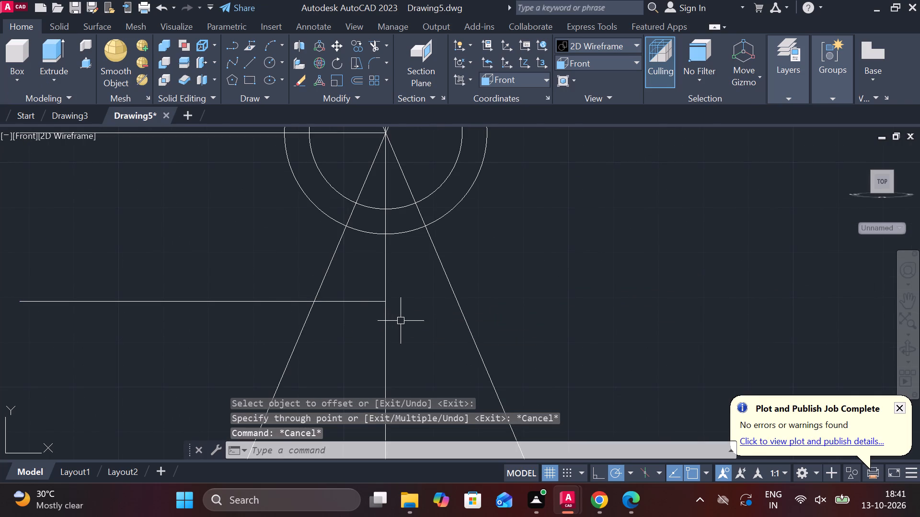
# Lengthen the lower horizontal line horizontally past the vertical centreline by about 69.
pyautogui.click(356, 301)
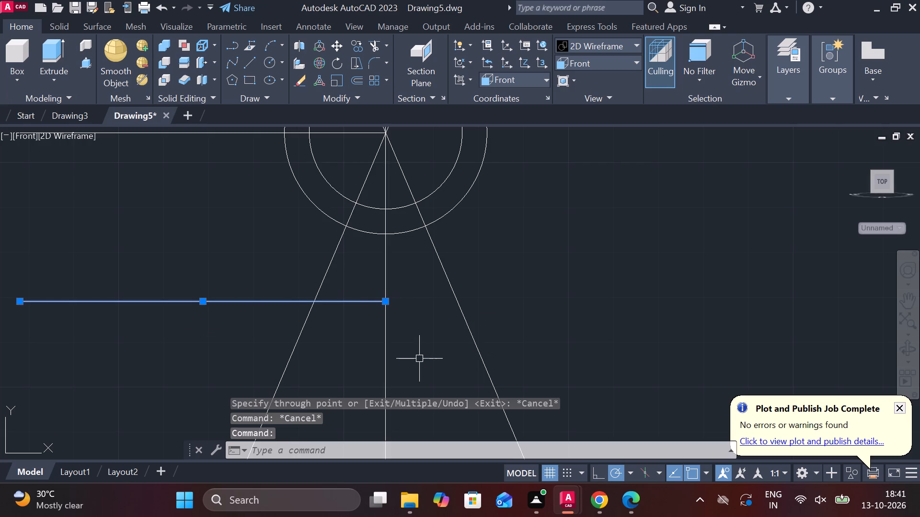
pyautogui.click(436, 334)
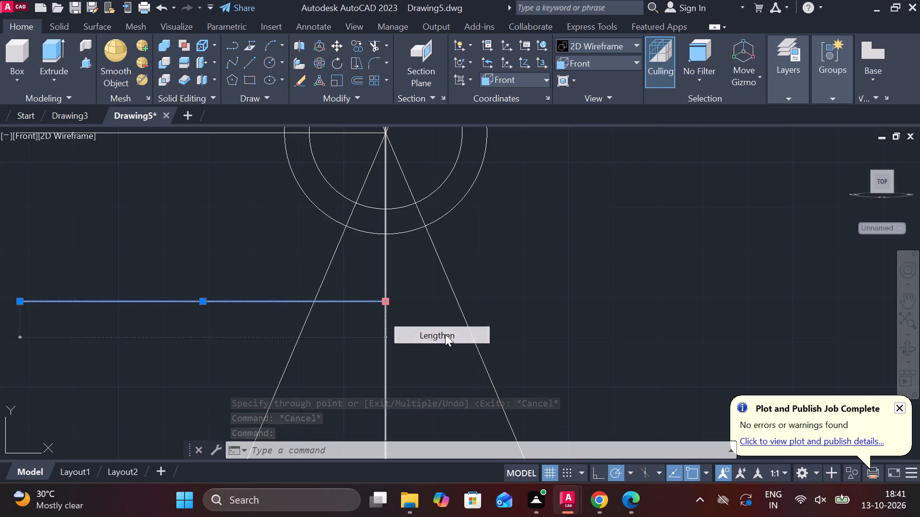
pyautogui.click(697, 300)
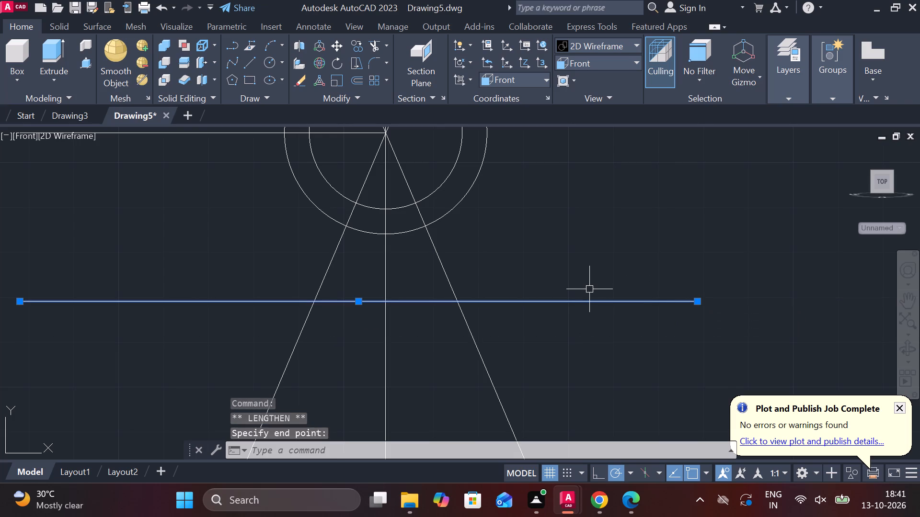
pyautogui.press('Escape')
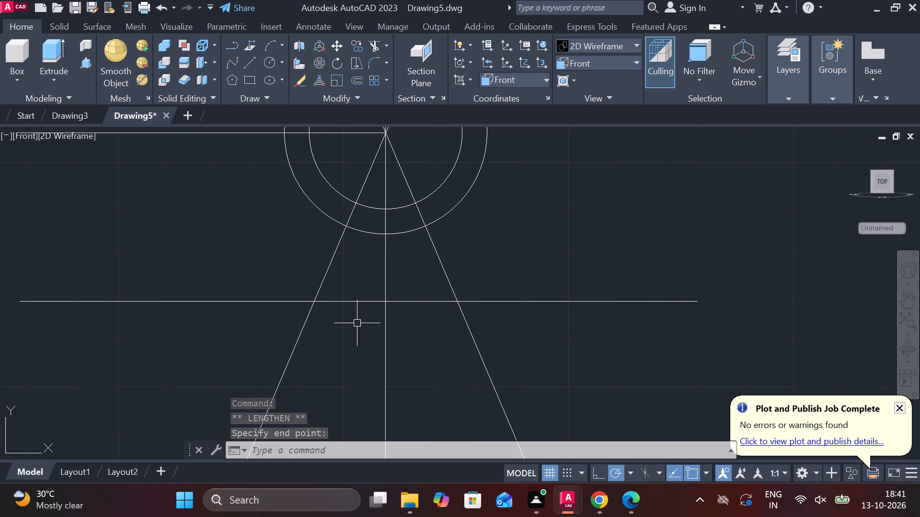
# Offset the vertical centreline to its right side by 31.
pyautogui.click(385, 333)
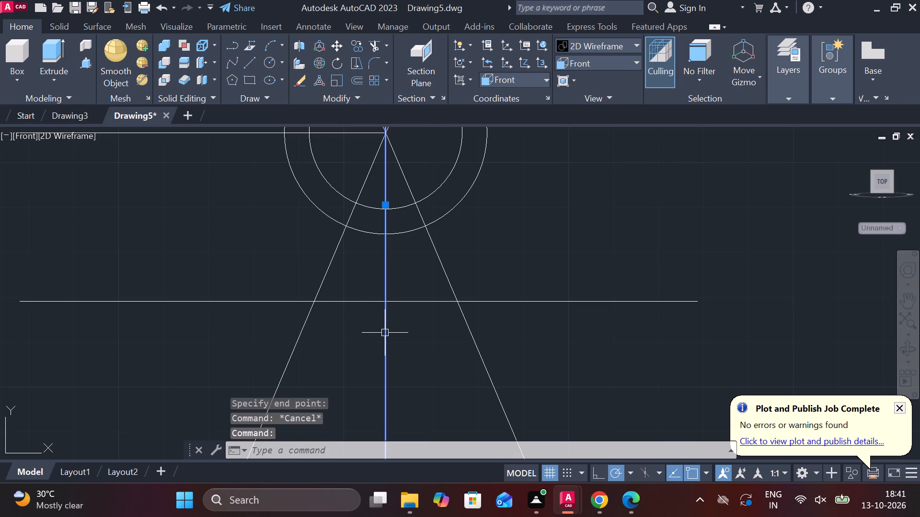
pyautogui.press('o')
pyautogui.press('Return')
pyautogui.press('Return')
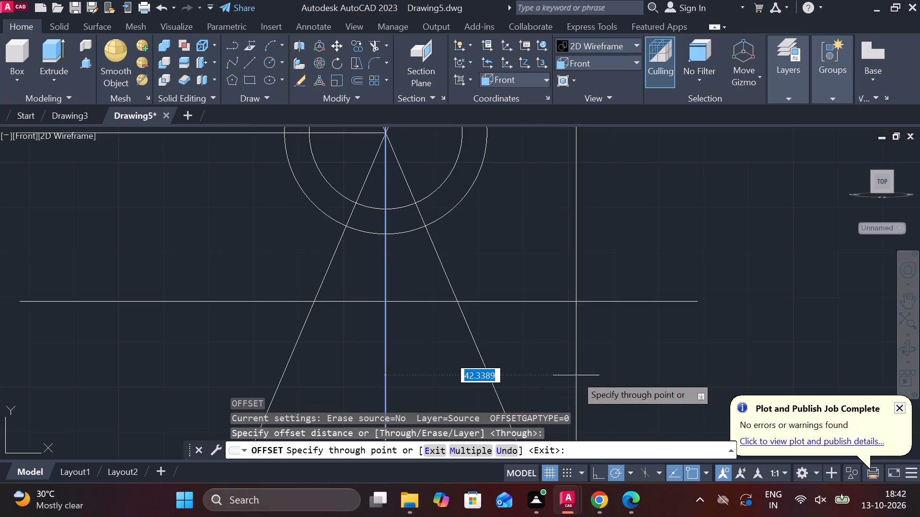
pyautogui.write('31')
pyautogui.press('space')
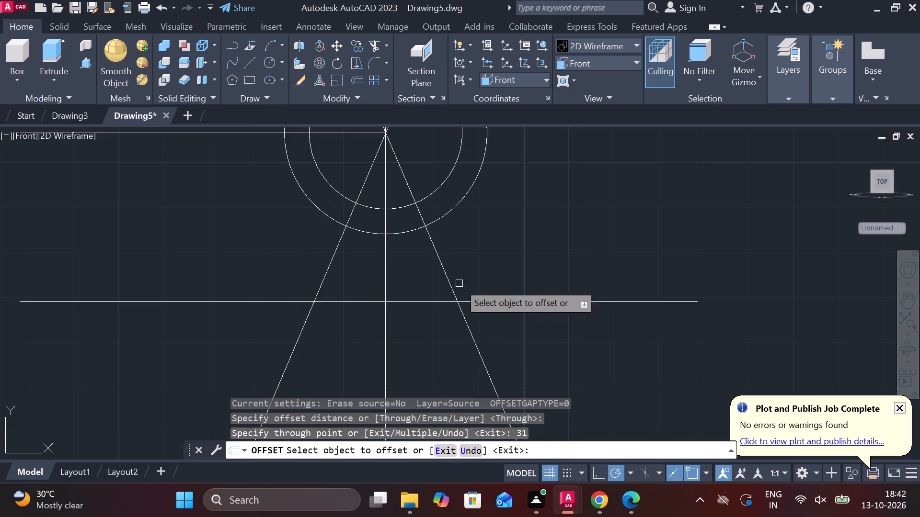
# Draw a circle of radius 5.5 centred where the offset vertical line crosses the lower horizontal line.
pyautogui.click(266, 66)
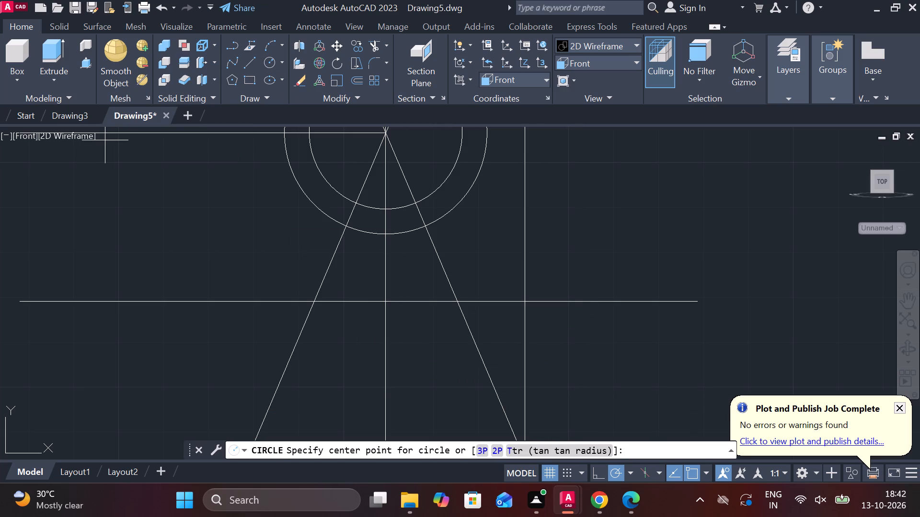
pyautogui.scroll(1, 498, 300)
pyautogui.moveTo(504, 301); pyautogui.dragTo(364, 285, button='middle')
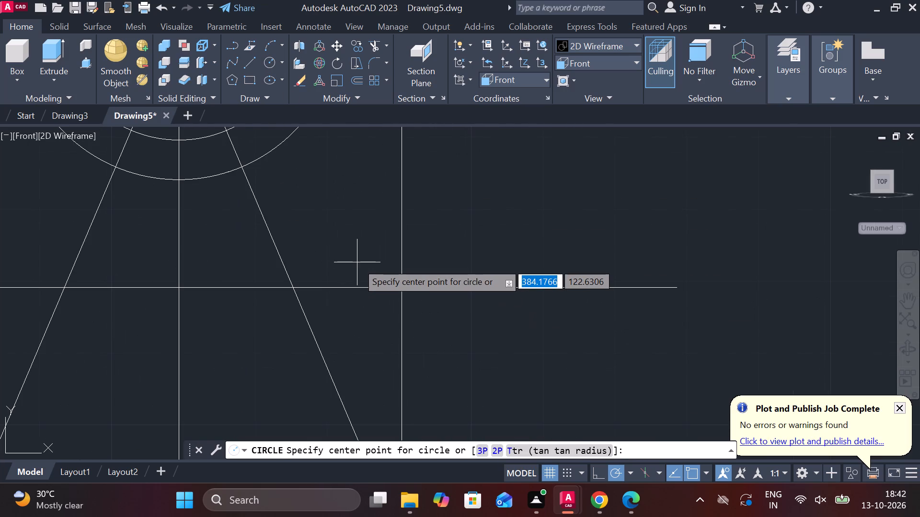
pyautogui.click(401, 290)
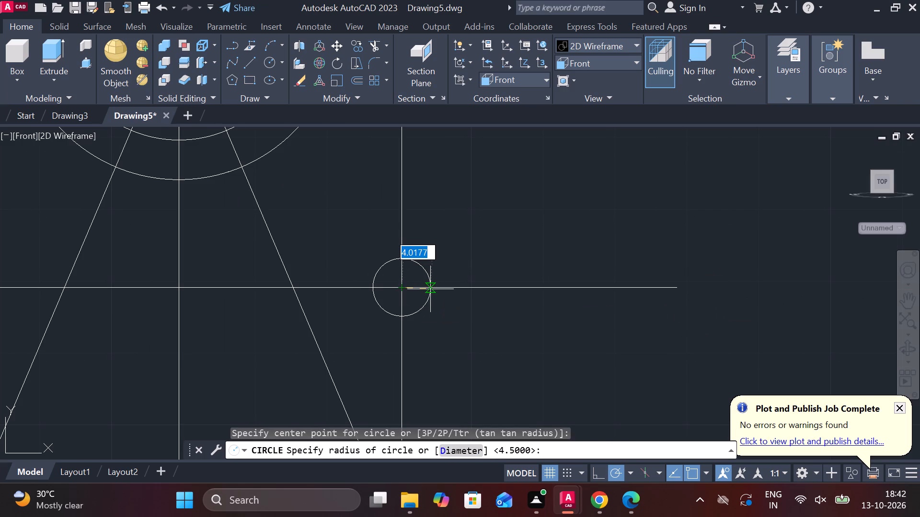
pyautogui.write('5.5')
pyautogui.press('space')
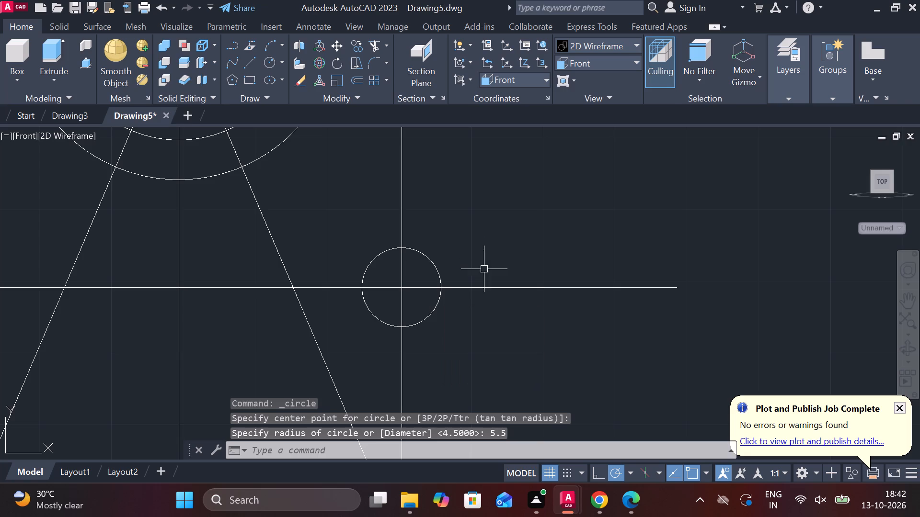
# Offset the horizontal line through the small circle downward by 3.
pyautogui.click(487, 285)
pyautogui.press('o')
pyautogui.press('Return')
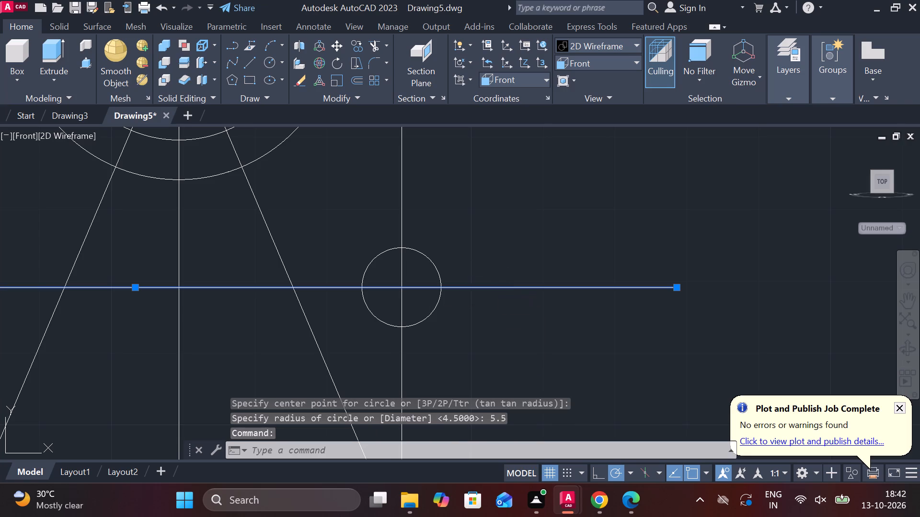
pyautogui.press('Return')
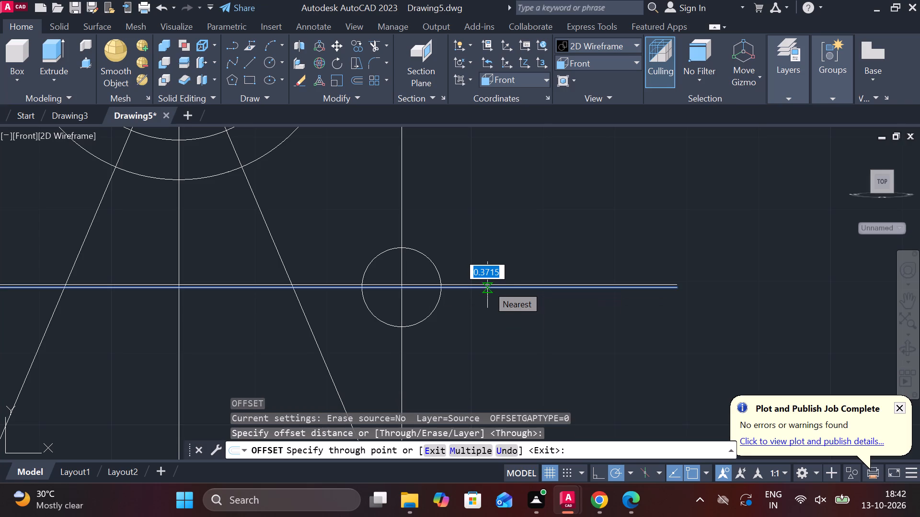
pyautogui.press('3')
pyautogui.press('Return')
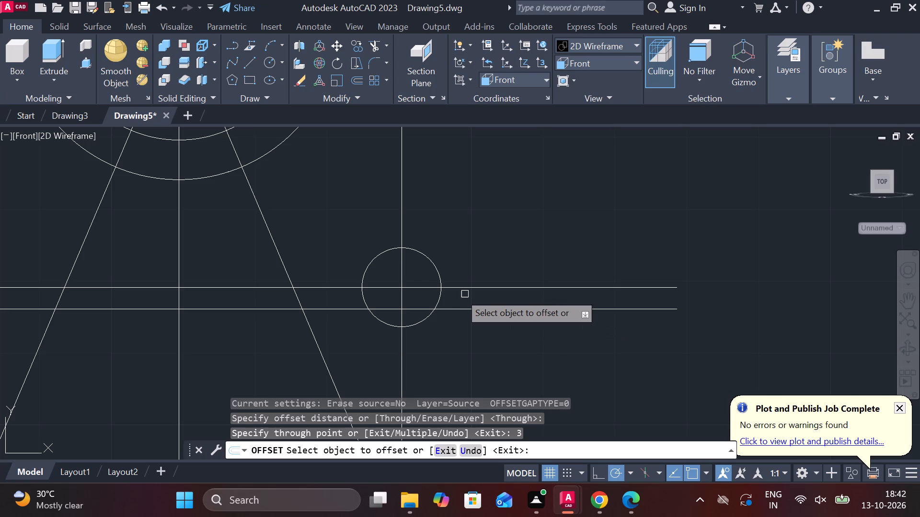
# Offset the vertical line through the small circle by 14.5, away from the hub's centreline.
pyautogui.click(402, 360)
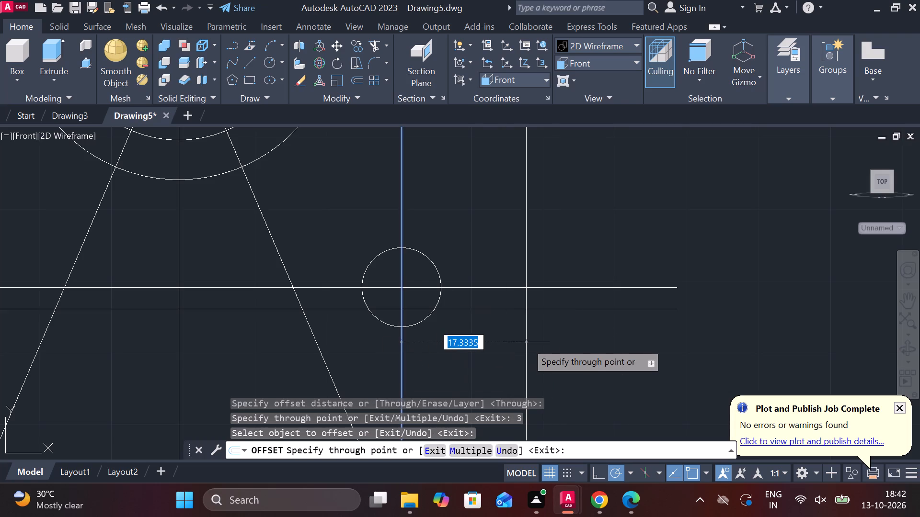
pyautogui.write('14')
pyautogui.press('.')
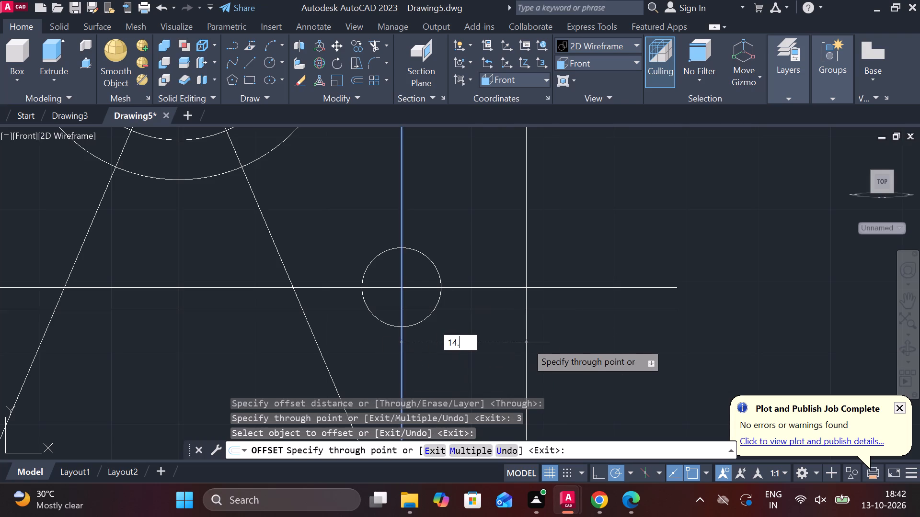
pyautogui.press('5')
pyautogui.press('Return')
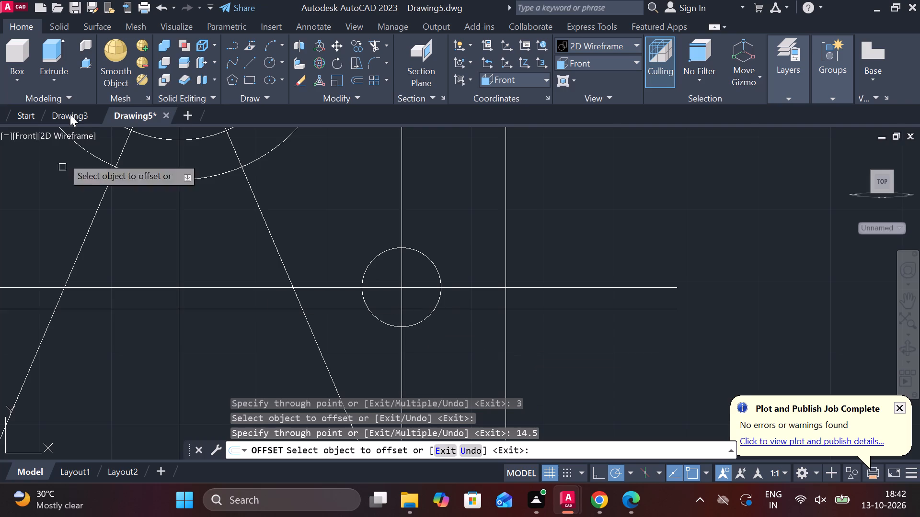
# Start a circle centred where the outermost vertical line crosses the lowest horizontal line.
pyautogui.click(262, 62)
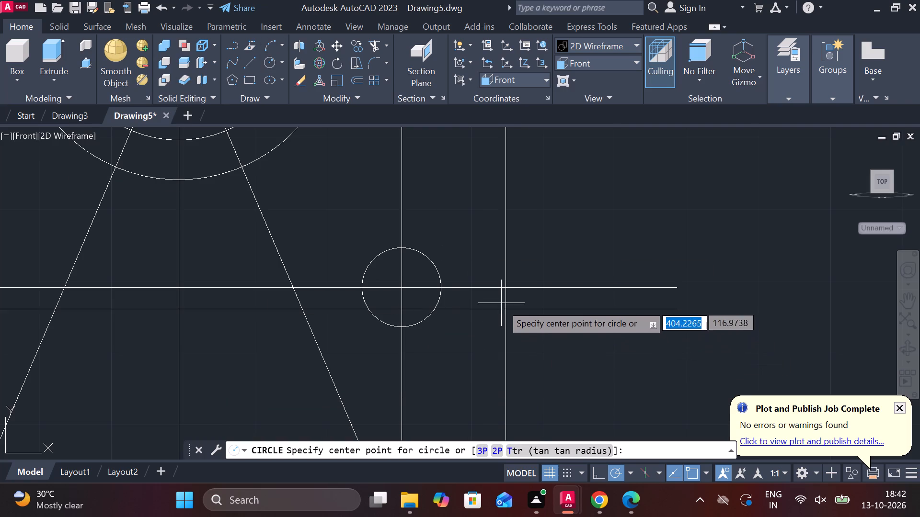
pyautogui.click(510, 312)
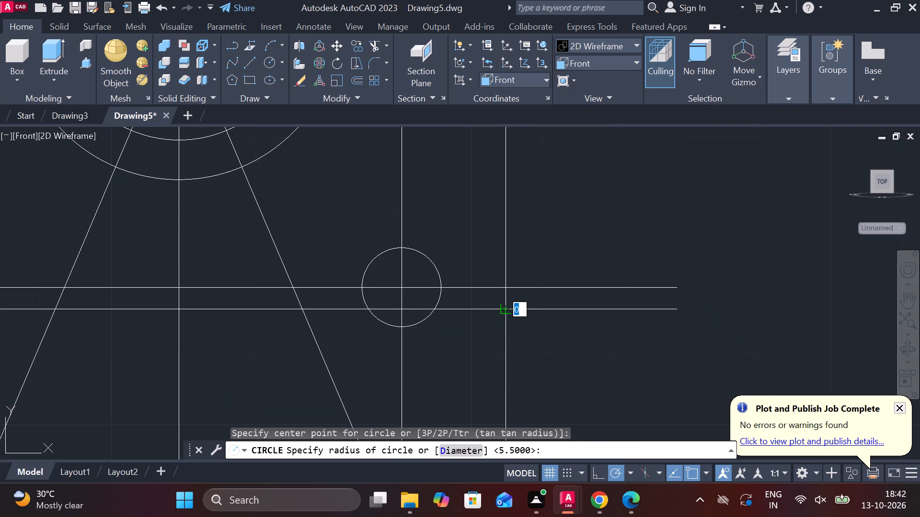
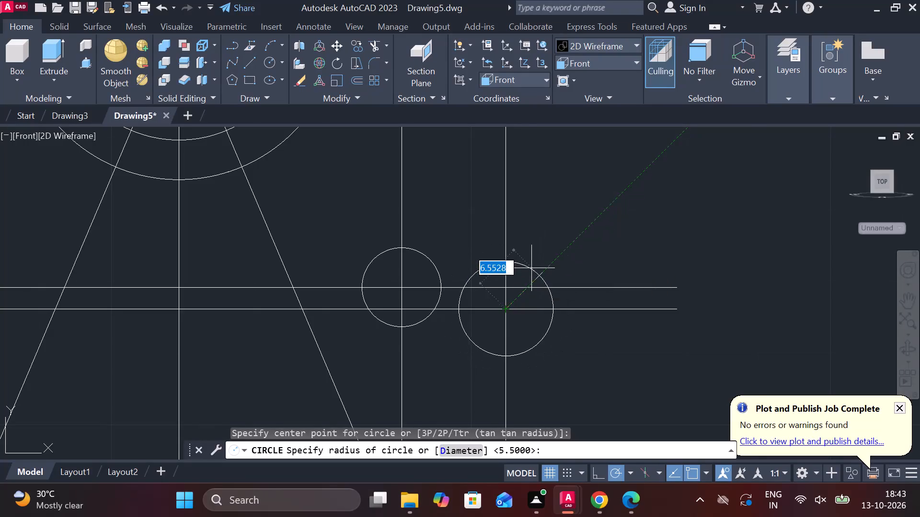
# Erase the small lower circle and the offset horizontal and vertical construction lines around it.
pyautogui.press('Escape')
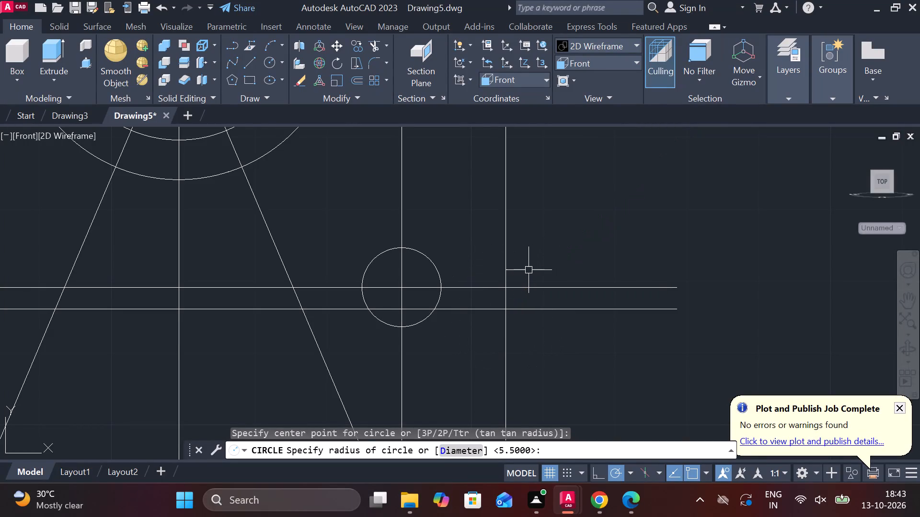
pyautogui.scroll(-2, 529, 280)
pyautogui.moveTo(550, 280); pyautogui.dragTo(505, 235, button='middle')
pyautogui.scroll(-2, 501, 215)
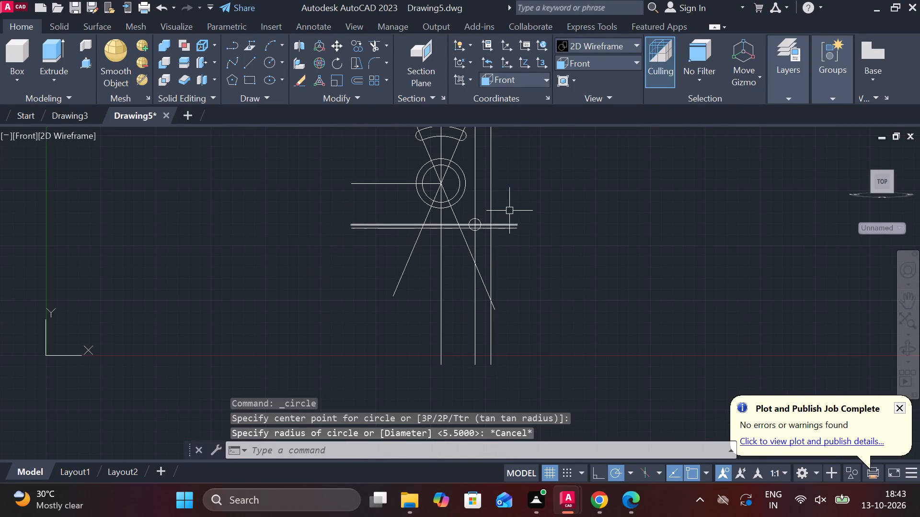
pyautogui.moveTo(509, 211); pyautogui.dragTo(430, 252, button='middle')
pyautogui.scroll(2, 465, 246)
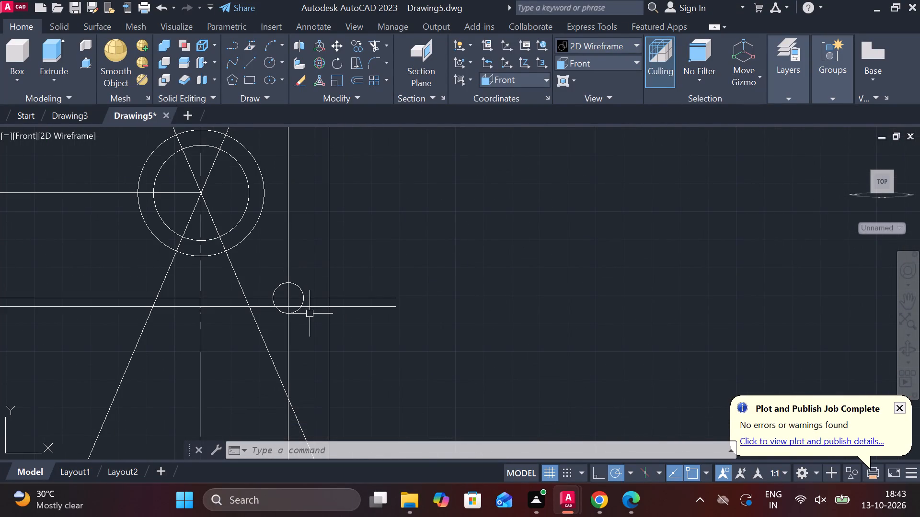
pyautogui.click(316, 319)
pyautogui.click(284, 280)
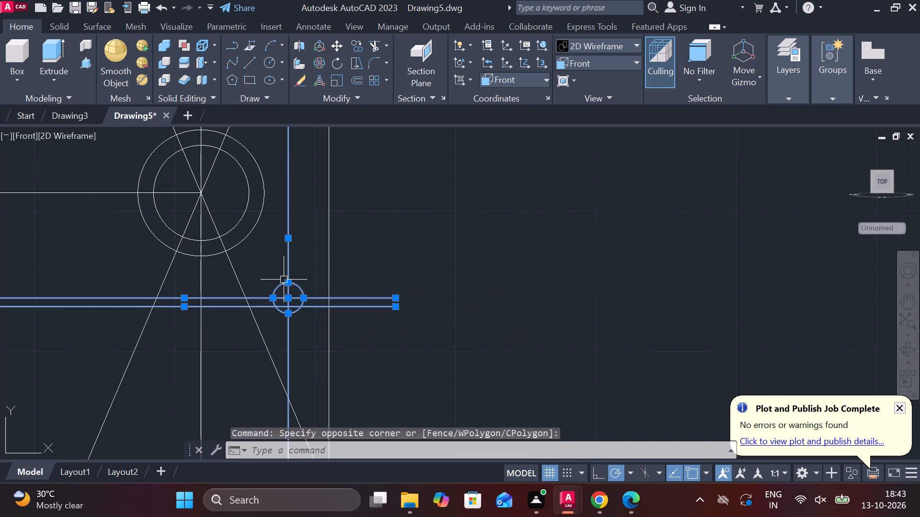
pyautogui.press('w')
pyautogui.press('BackSpace')
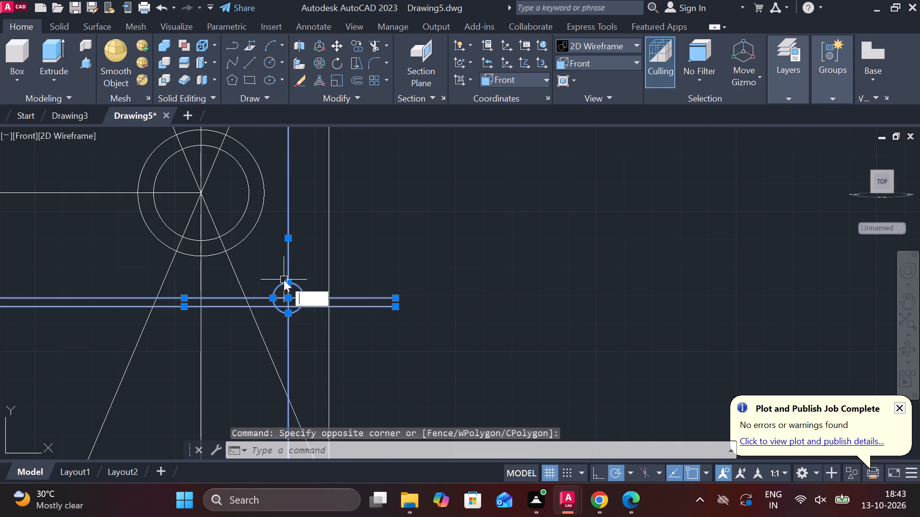
pyautogui.write('e')
pyautogui.press('space')
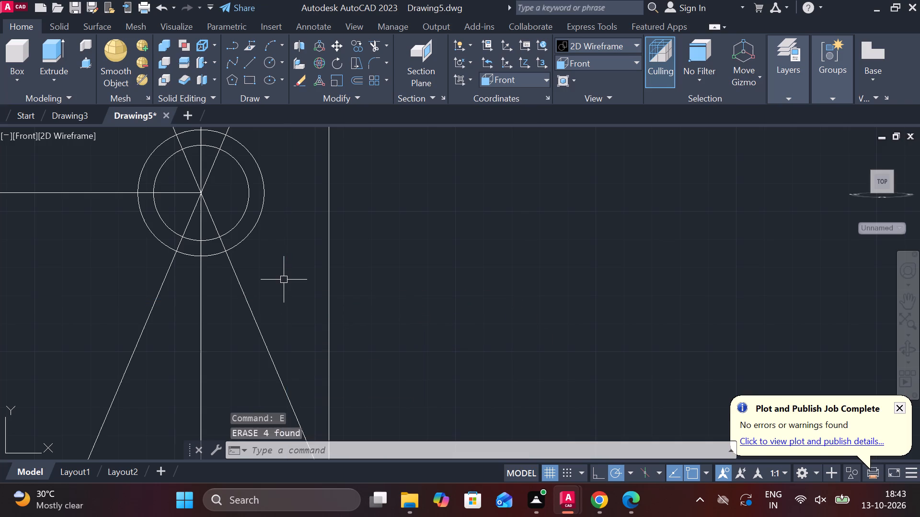
pyautogui.scroll(-3, 284, 280)
pyautogui.click(296, 241)
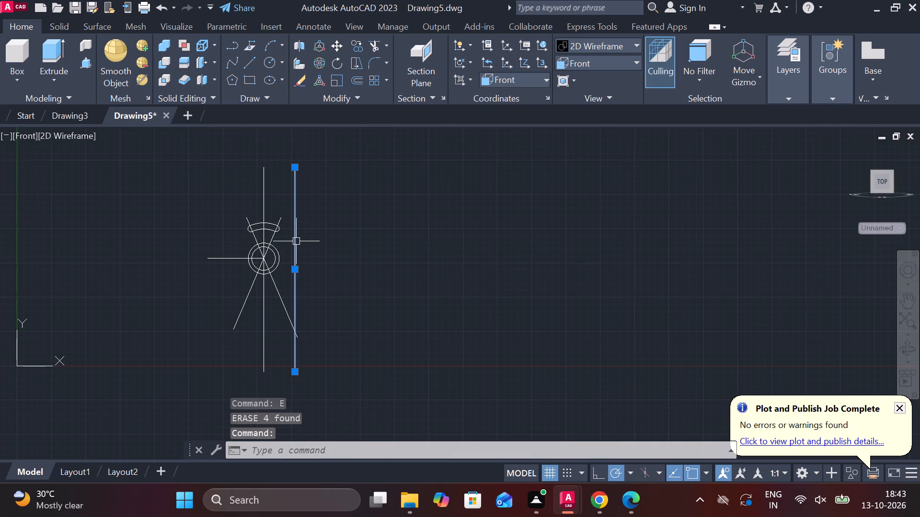
pyautogui.press('e')
pyautogui.press('Return')
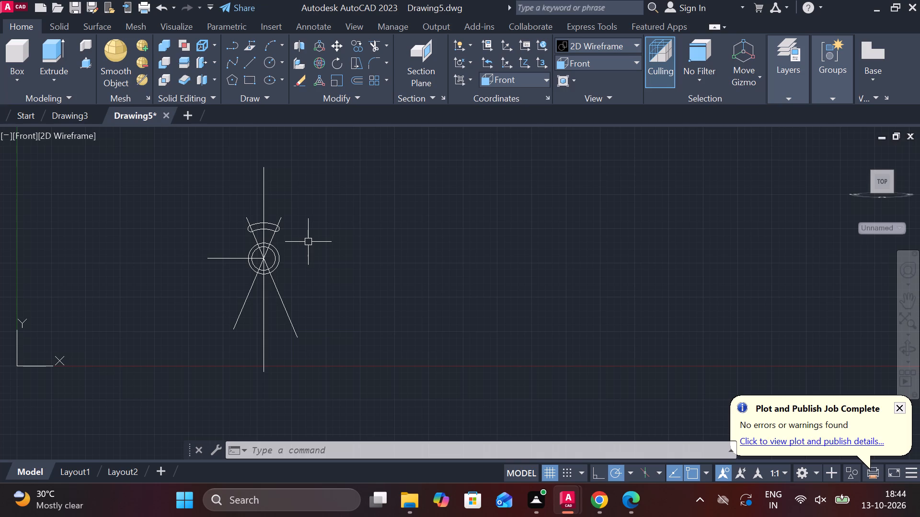
# Offset the horizontal line through the hub centre upward by 60.
pyautogui.scroll(2, 257, 222)
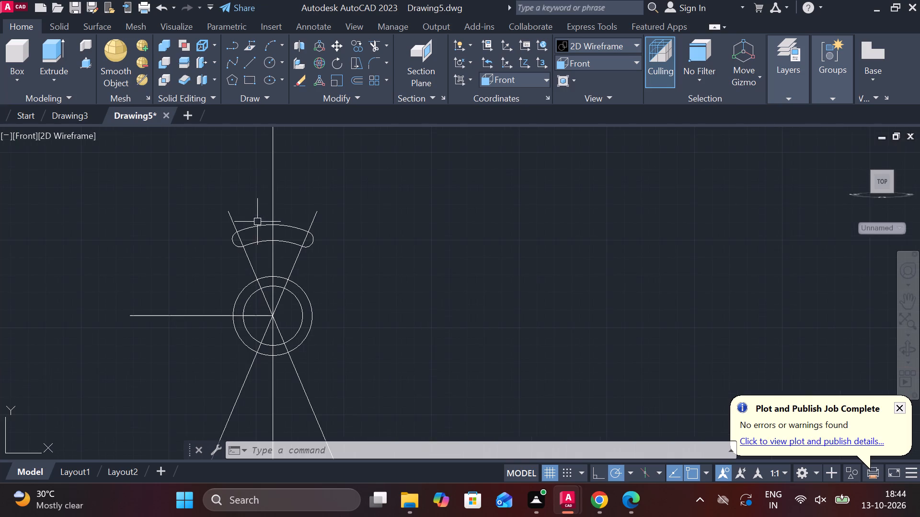
pyautogui.moveTo(263, 224); pyautogui.dragTo(343, 223, button='middle')
pyautogui.scroll(2, 343, 222)
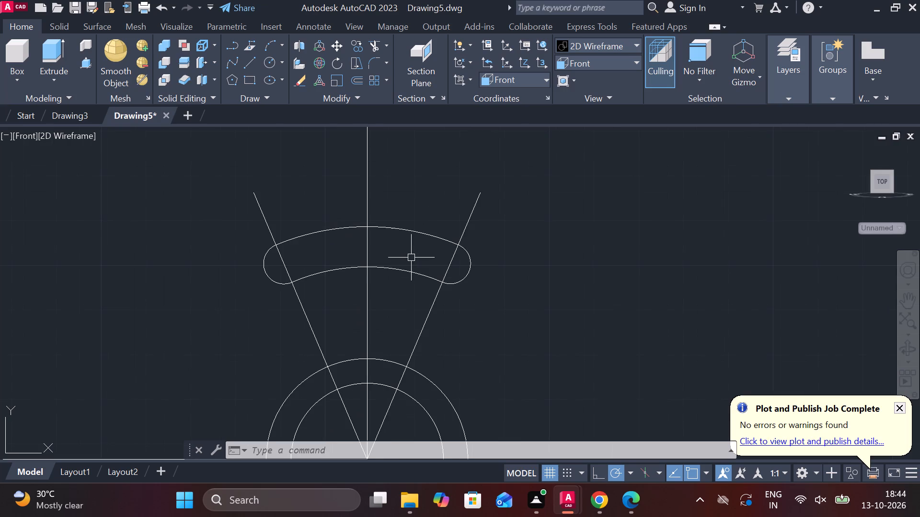
pyautogui.moveTo(419, 257); pyautogui.dragTo(421, 209, button='middle')
pyautogui.moveTo(550, 301); pyautogui.dragTo(547, 272, button='middle')
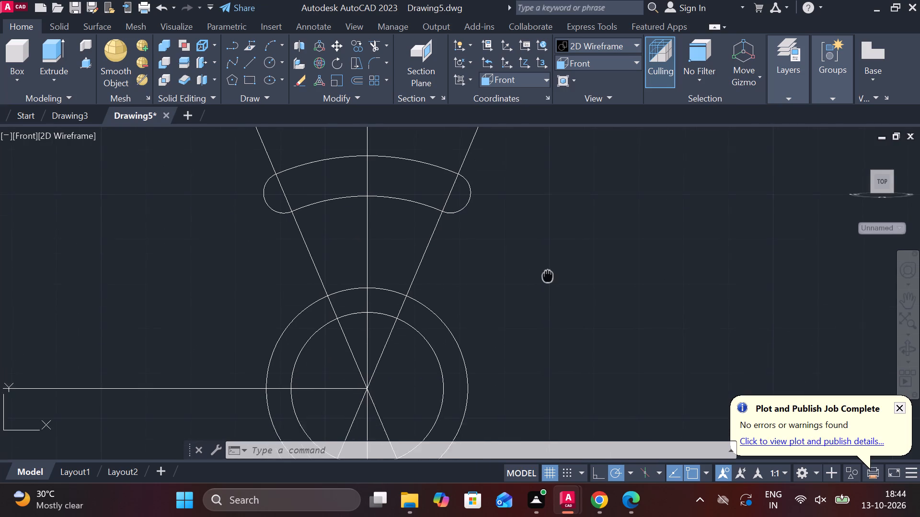
pyautogui.click(335, 382)
pyautogui.press('o')
pyautogui.press('Return')
pyautogui.press('Return')
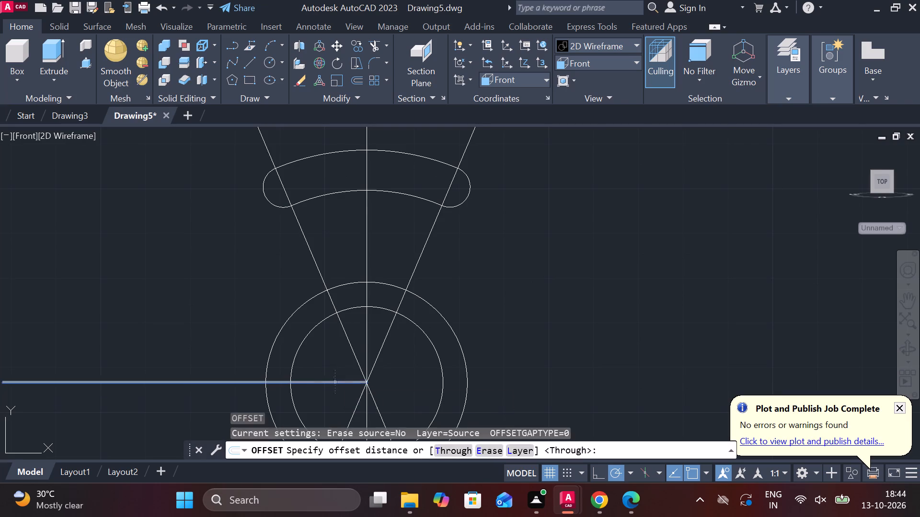
pyautogui.write('60')
pyautogui.press('Return')
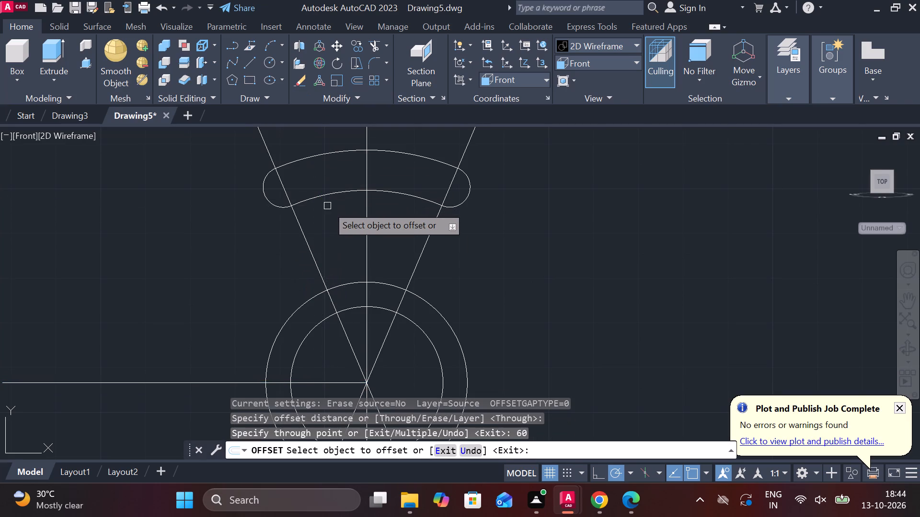
pyautogui.scroll(-3, 327, 206)
pyautogui.scroll(2, 299, 174)
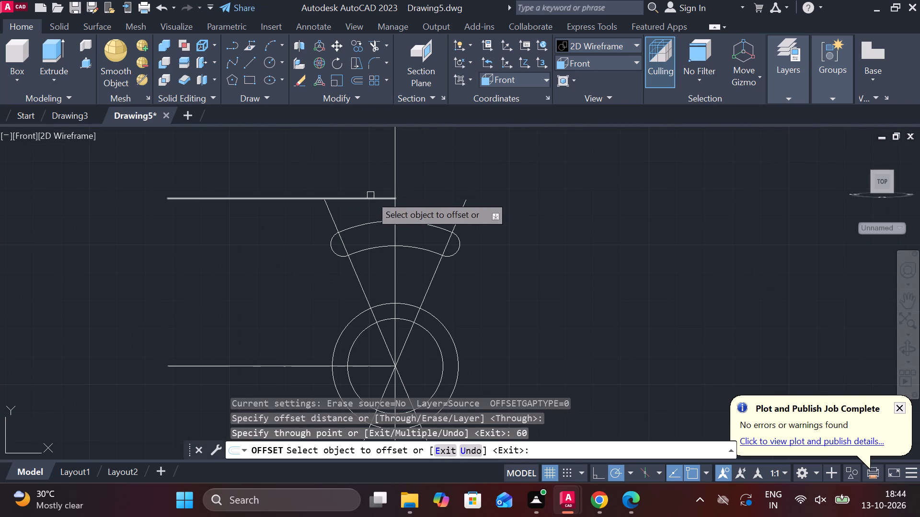
pyautogui.press('Escape')
# Lengthen the horizontal line above the curved slot across the vertical centreline, well past the far slanted line.
pyautogui.click(368, 196)
pyautogui.click(397, 200)
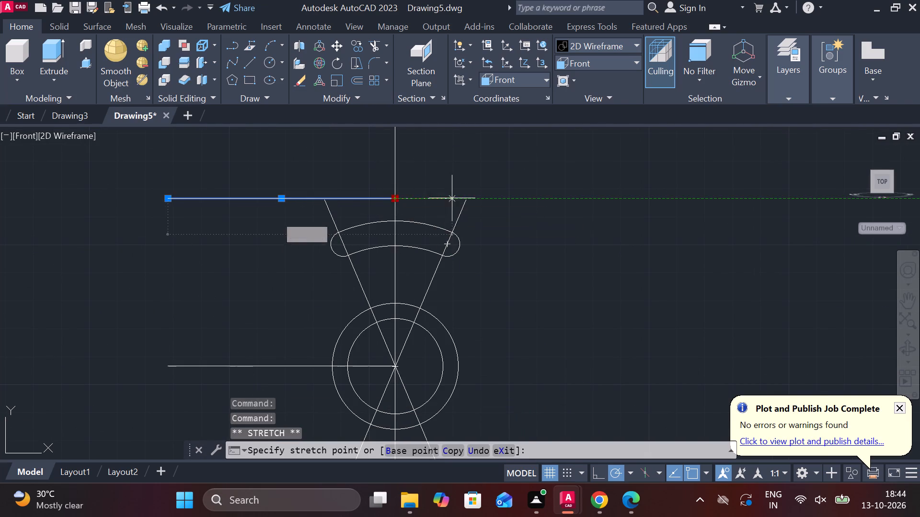
pyautogui.press('Escape')
pyautogui.click(435, 228)
pyautogui.click(650, 217)
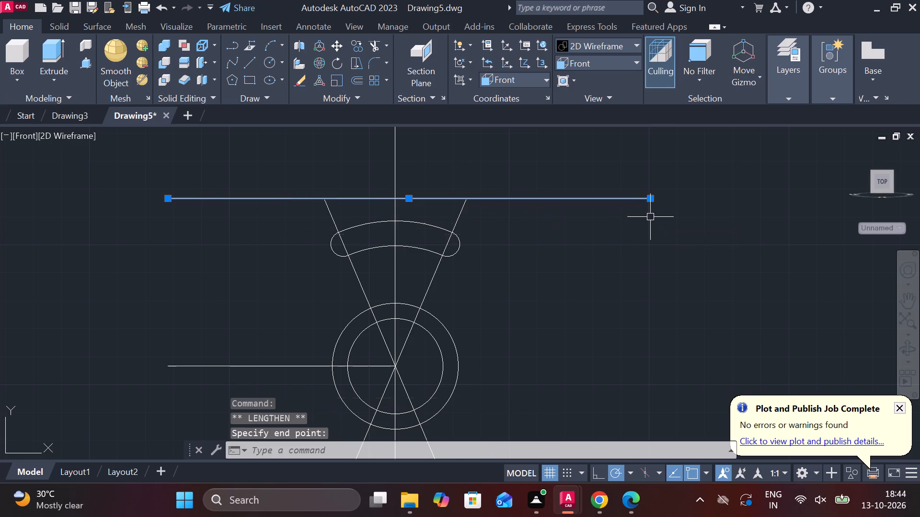
pyautogui.press('Escape')
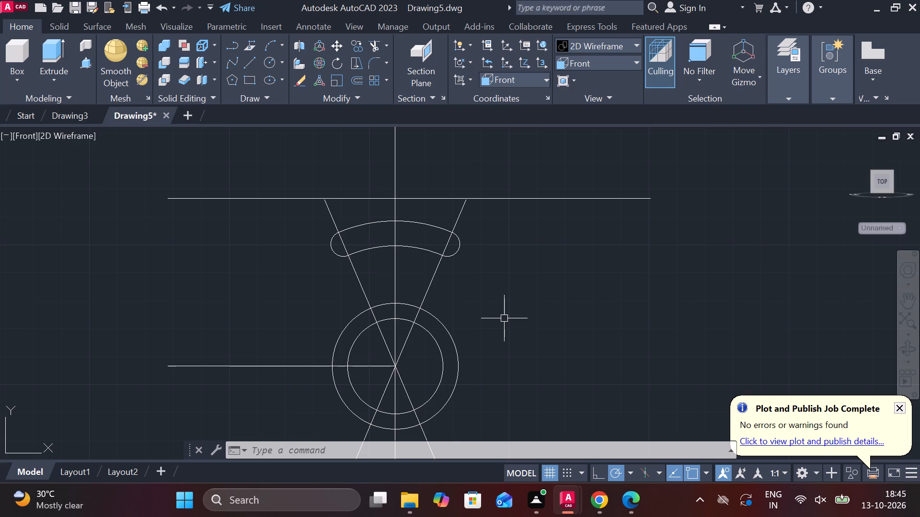
pyautogui.press('Escape')
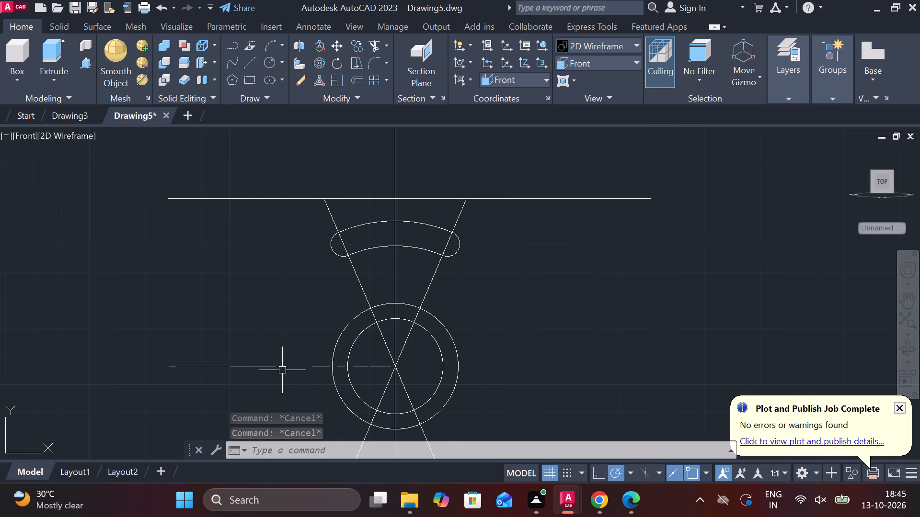
# Offset the horizontal line through the hub centre downward by 103.9.
pyautogui.click(270, 366)
pyautogui.moveTo(270, 365); pyautogui.dragTo(248, 306, button='middle')
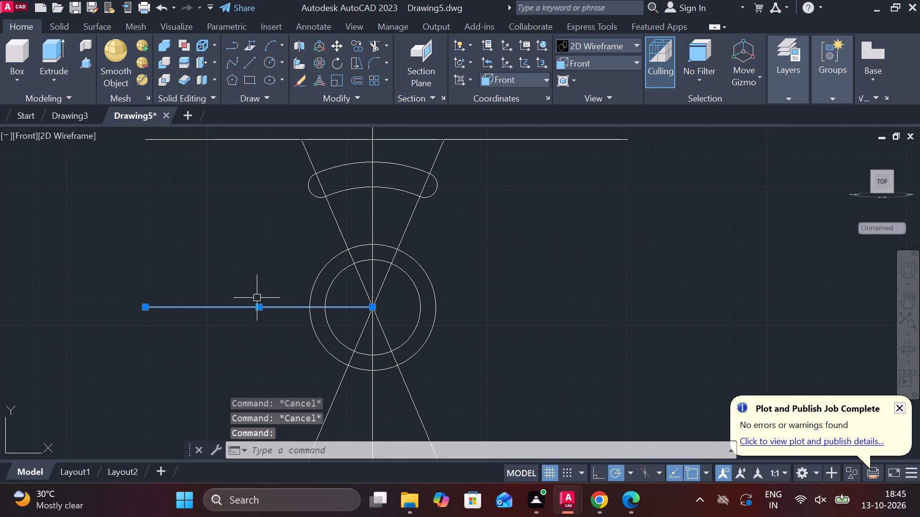
pyautogui.press('o')
pyautogui.press('Return')
pyautogui.press('Return')
pyautogui.moveTo(257, 343); pyautogui.dragTo(271, 300, button='middle')
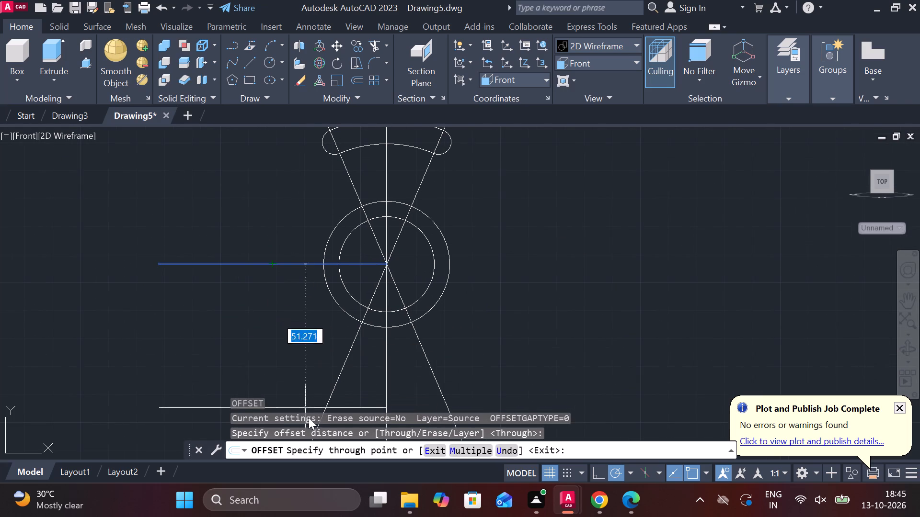
pyautogui.press('1')
pyautogui.press('.')
pyautogui.press('BackSpace')
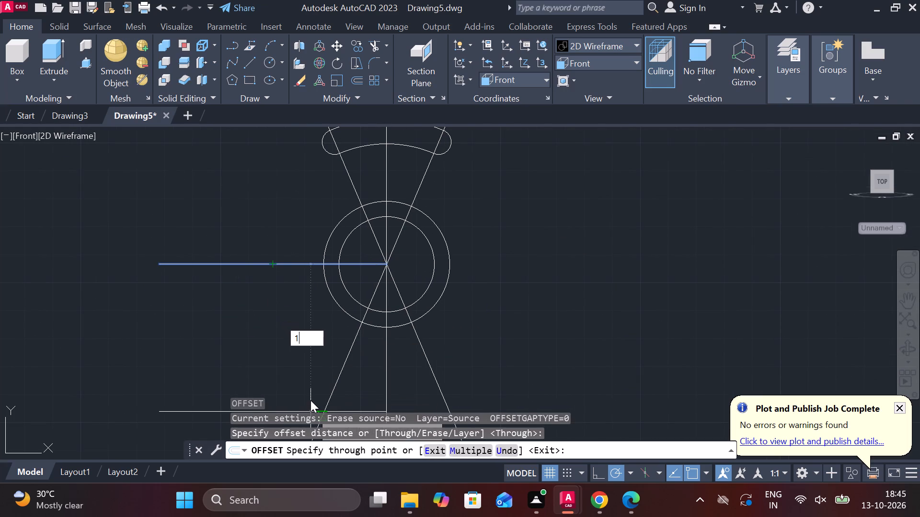
pyautogui.press('0')
pyautogui.write('3.')
pyautogui.press('9')
pyautogui.press('Return')
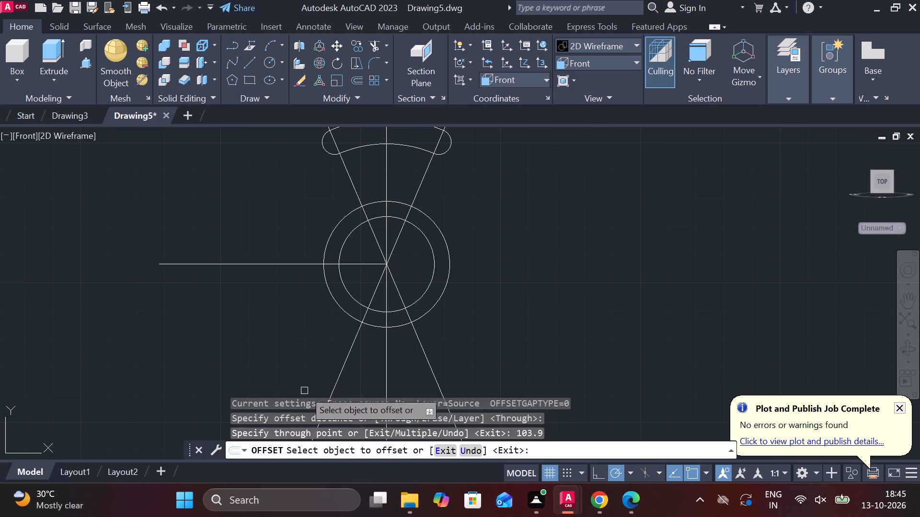
pyautogui.scroll(-1, 358, 376)
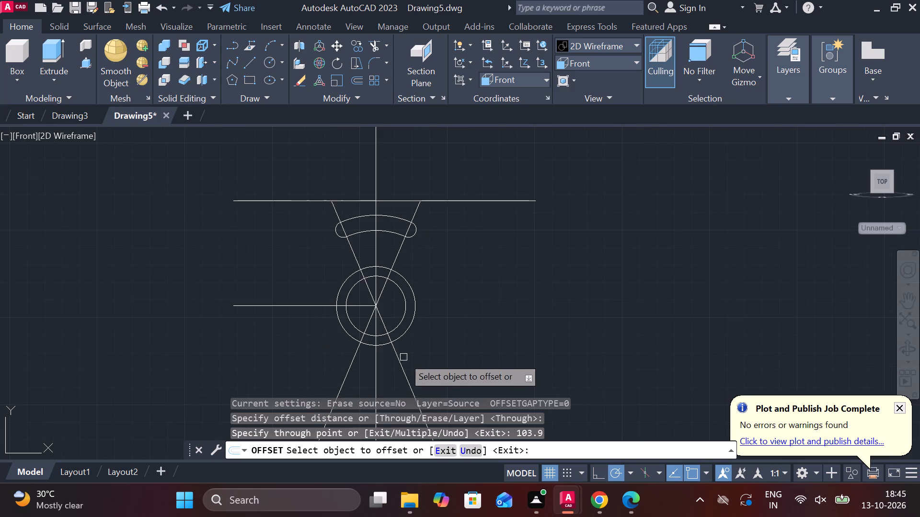
pyautogui.moveTo(410, 357); pyautogui.dragTo(425, 254, button='middle')
pyautogui.press('Escape')
# Lengthen the lower horizontal line across the vertical centreline, well past the far slanted line.
pyautogui.moveTo(405, 339); pyautogui.dragTo(402, 338, button='middle')
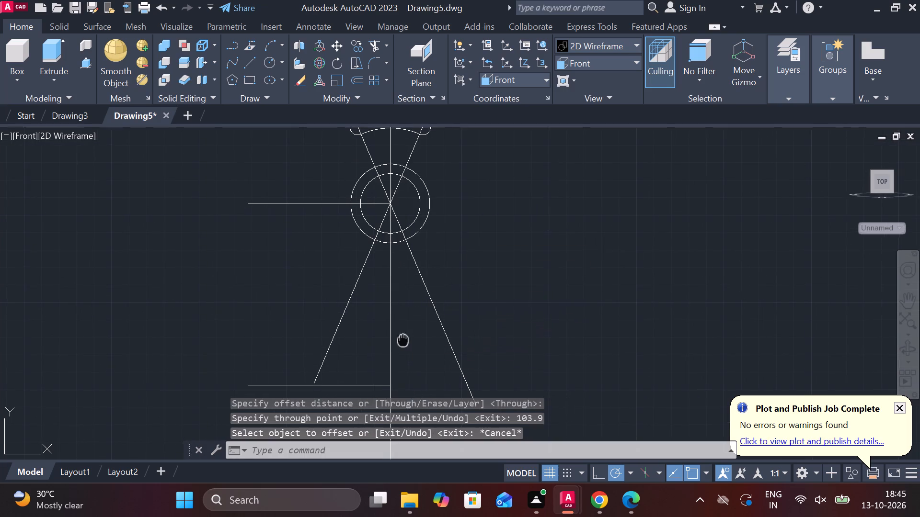
pyautogui.moveTo(402, 338); pyautogui.dragTo(389, 270, button='middle')
pyautogui.click(347, 316)
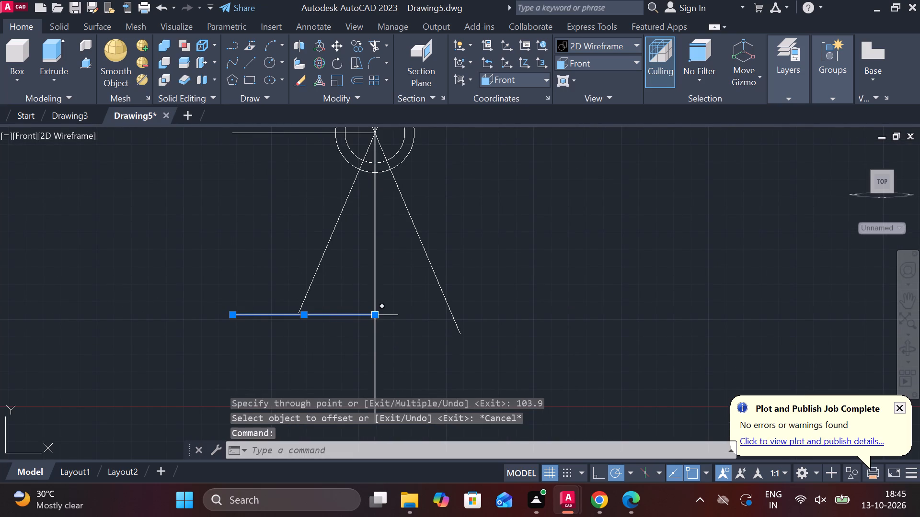
pyautogui.click(431, 351)
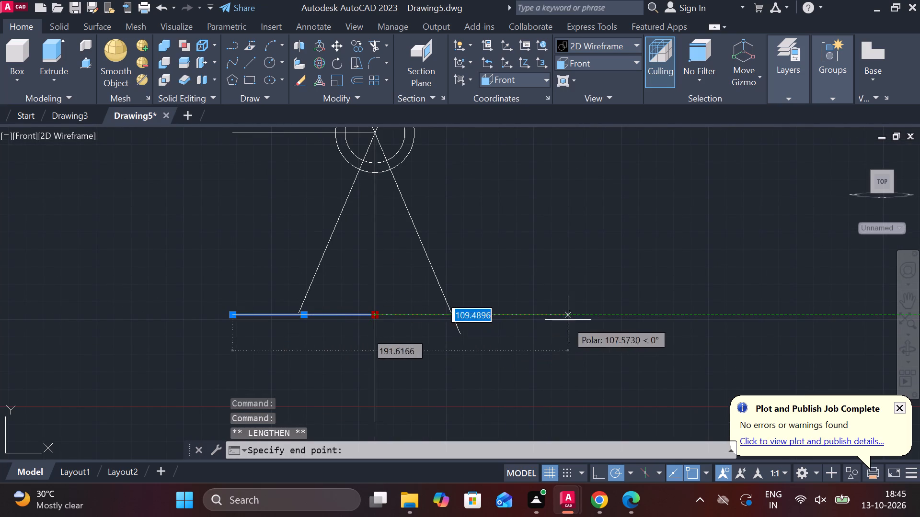
pyautogui.click(657, 318)
pyautogui.press('Escape')
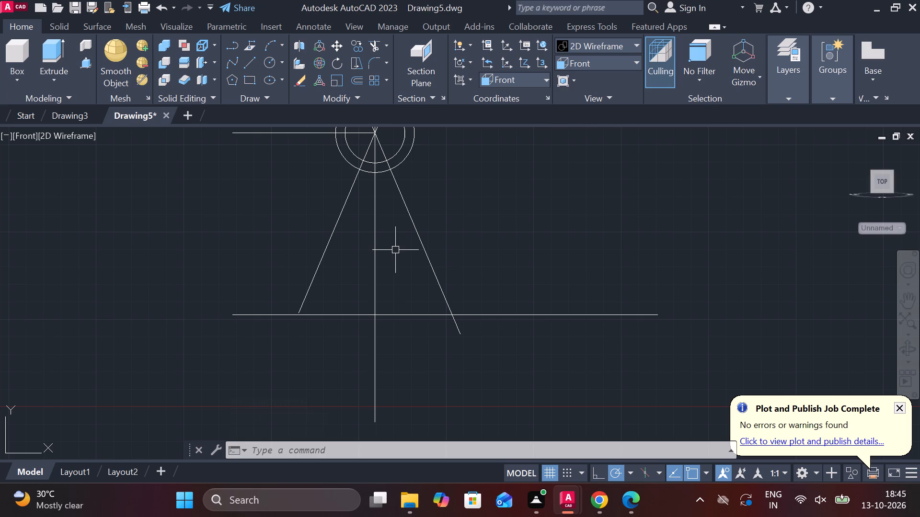
# Draw a circle of radius 93.5 centred on the hub centre.
pyautogui.moveTo(423, 206); pyautogui.dragTo(417, 249, button='middle')
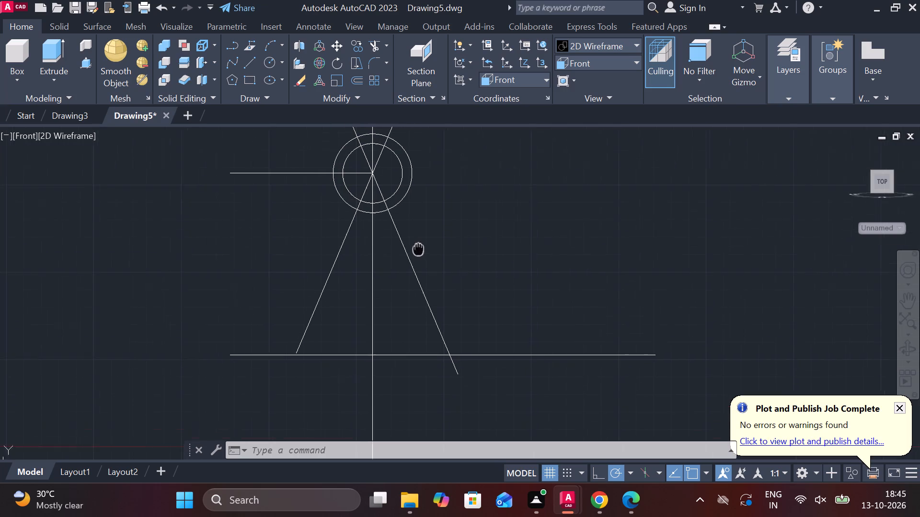
pyautogui.moveTo(417, 249); pyautogui.dragTo(414, 249, button='middle')
pyautogui.write('c')
pyautogui.press('space')
pyautogui.click(364, 176)
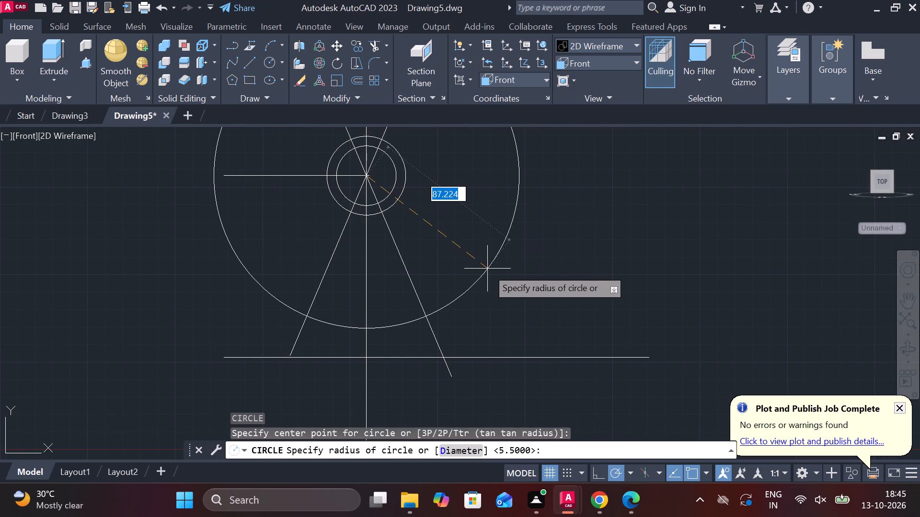
pyautogui.write('93.5')
pyautogui.press('space')
# Offset the 93.5 radius circle by 4.5 both inward and outward.
pyautogui.moveTo(410, 275); pyautogui.dragTo(436, 247, button='middle')
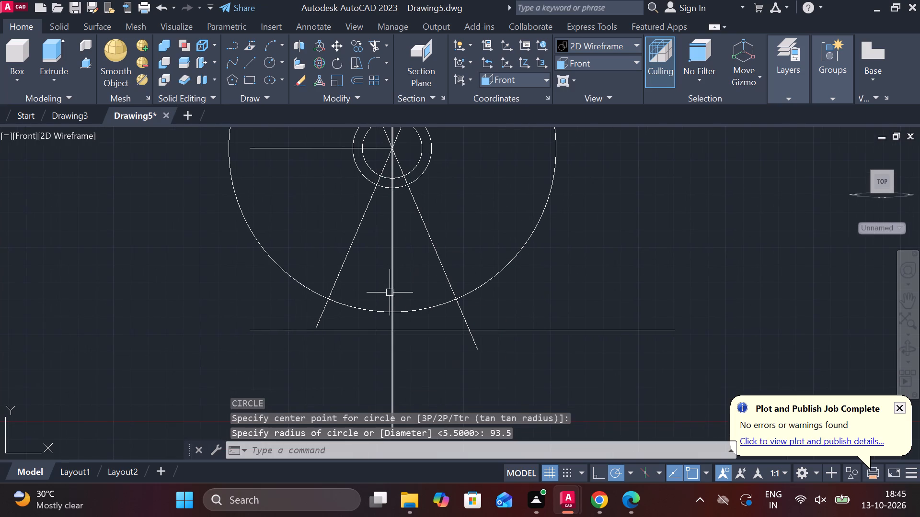
pyautogui.scroll(1, 326, 268)
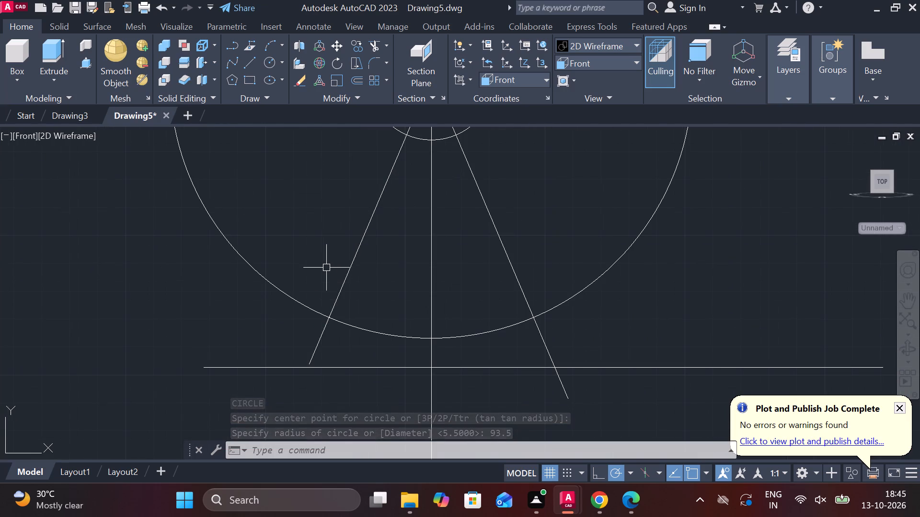
pyautogui.press('Escape')
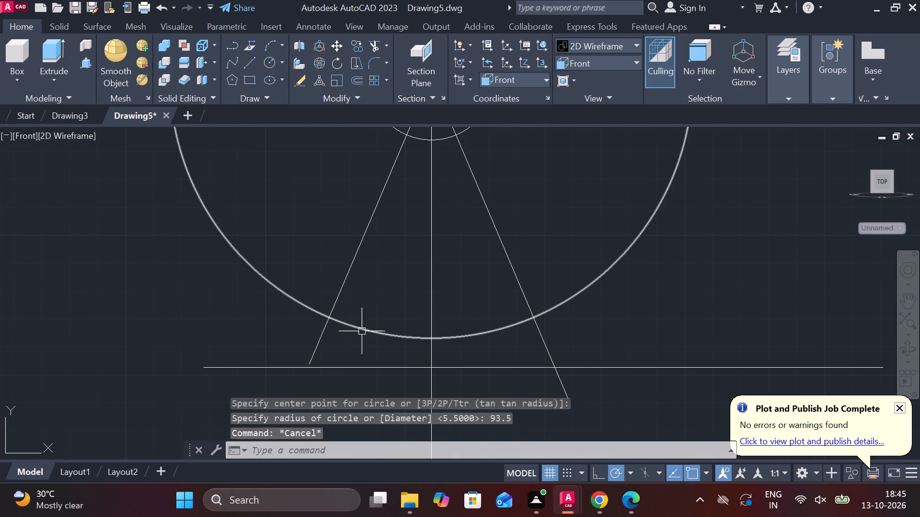
pyautogui.click(362, 331)
pyautogui.press('o')
pyautogui.press('Return')
pyautogui.press('Return')
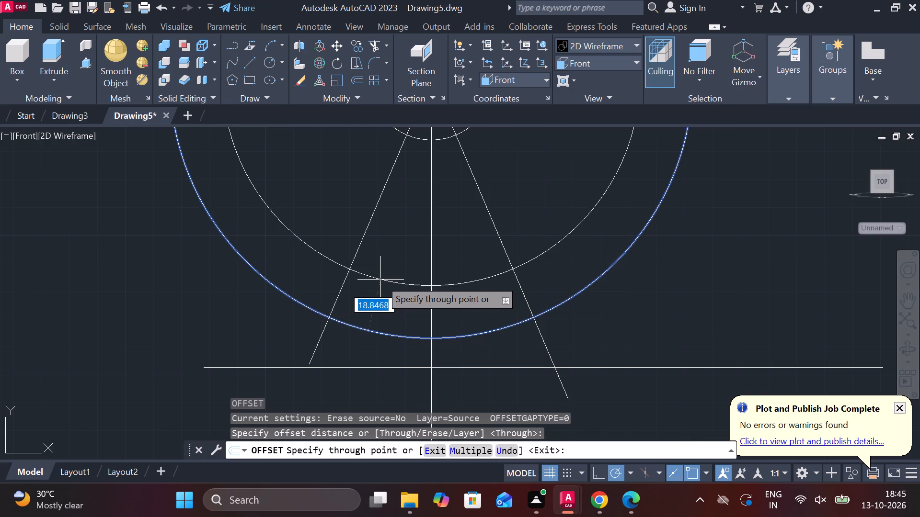
pyautogui.write('4.5')
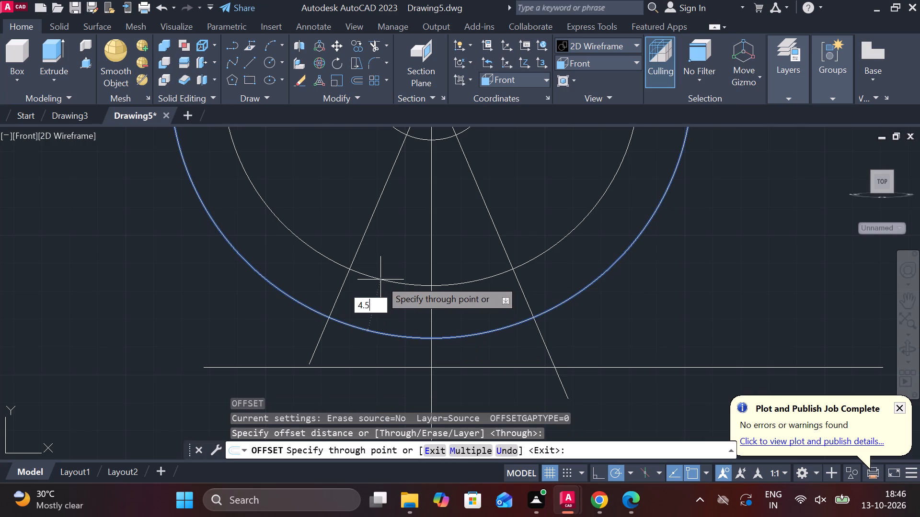
pyautogui.press('space')
pyautogui.click(348, 323)
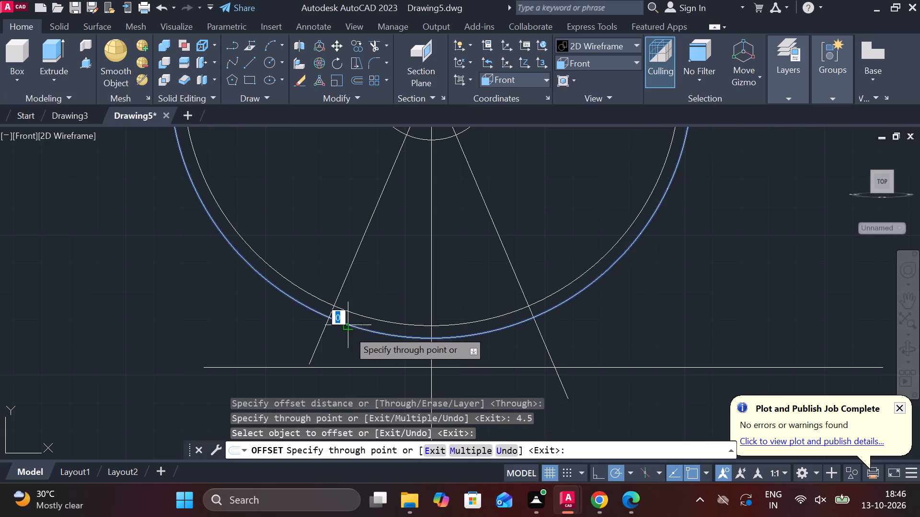
pyautogui.write('4.6')
pyautogui.press('BackSpace')
pyautogui.write('5')
pyautogui.press('space')
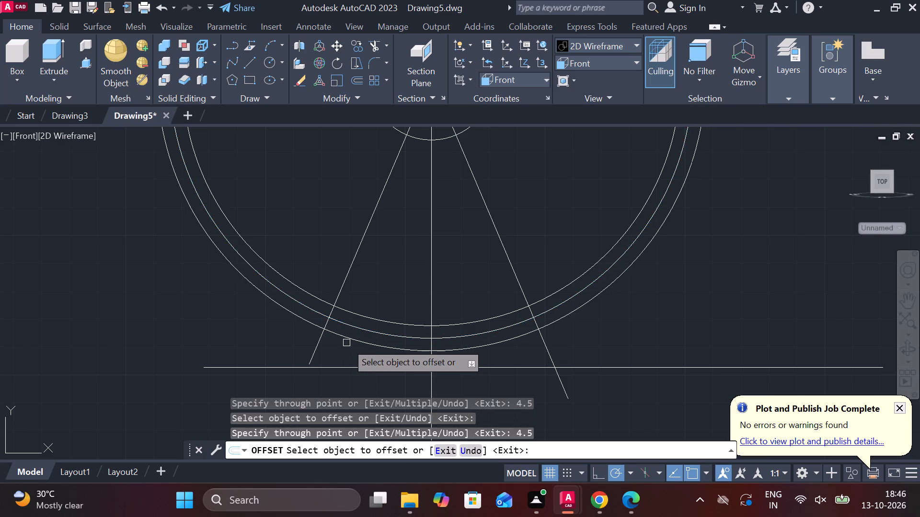
pyautogui.press('Escape')
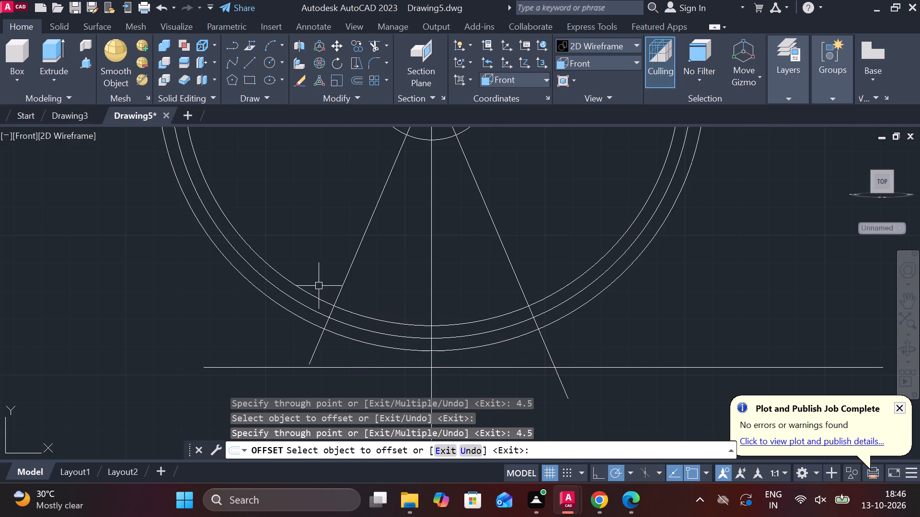
# Draw a two-point circle between the outer and inner offset circles where they cross the lower-left slanted line.
pyautogui.write('c')
pyautogui.press('space')
pyautogui.click(500, 450)
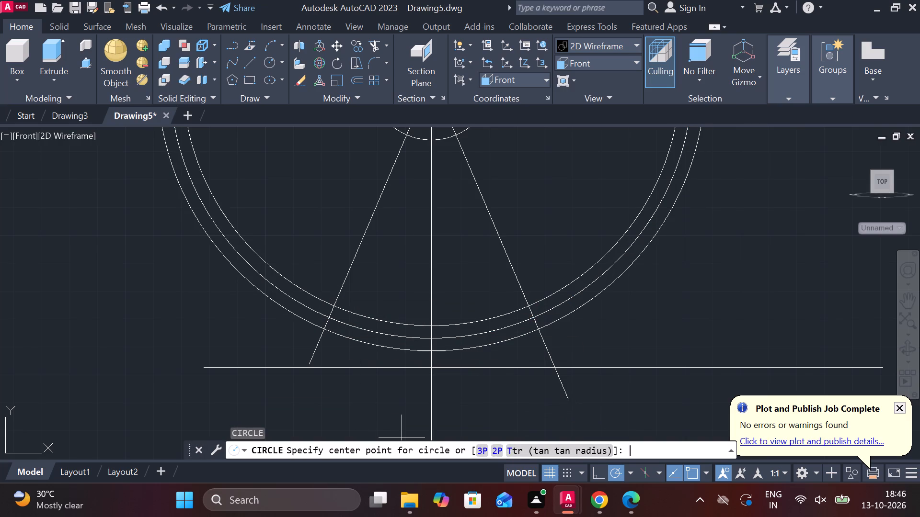
pyautogui.scroll(3, 338, 328)
pyautogui.click(276, 332)
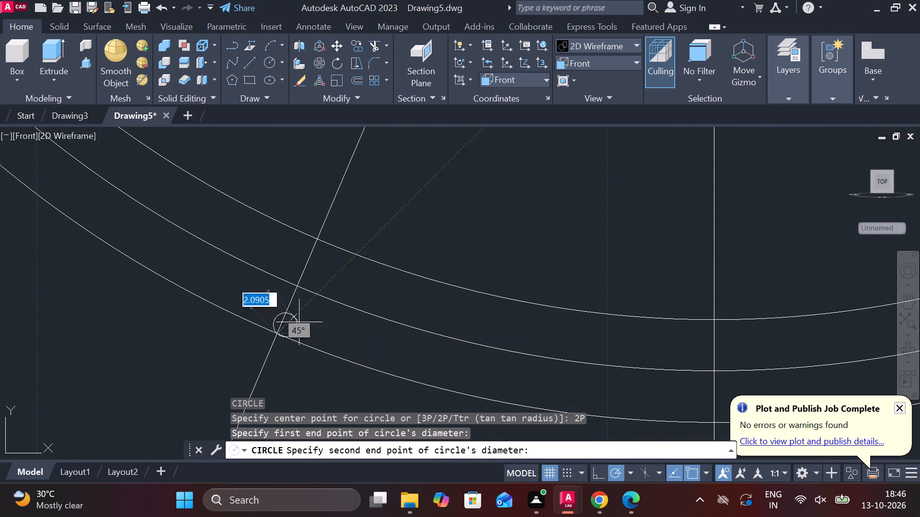
pyautogui.click(315, 240)
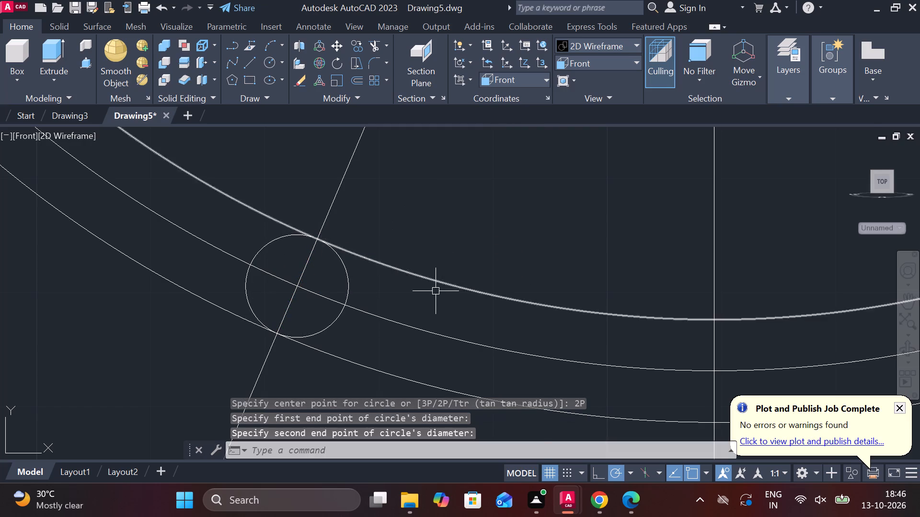
# Draw a matching two-point circle between the outer and inner offset circles where they cross the lower-right slanted line.
pyautogui.scroll(-2, 434, 291)
pyautogui.moveTo(469, 253); pyautogui.dragTo(275, 250, button='middle')
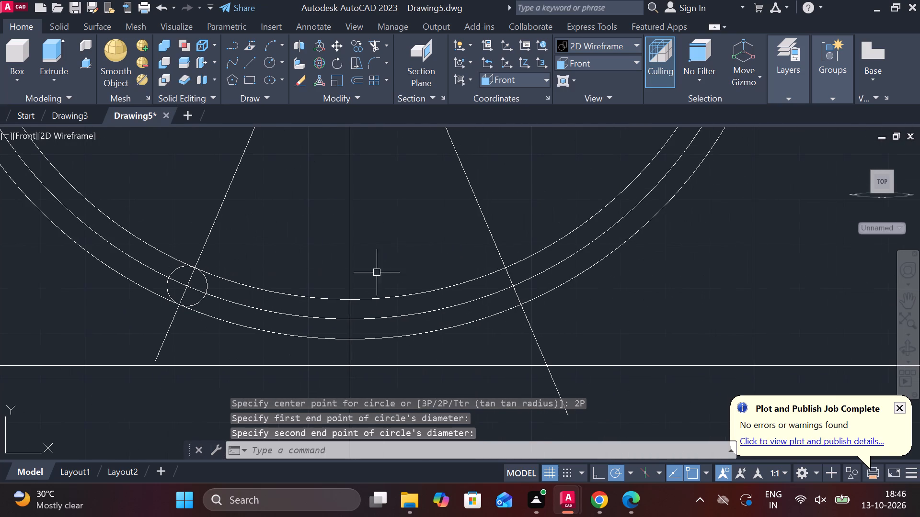
pyautogui.write('c')
pyautogui.press('space')
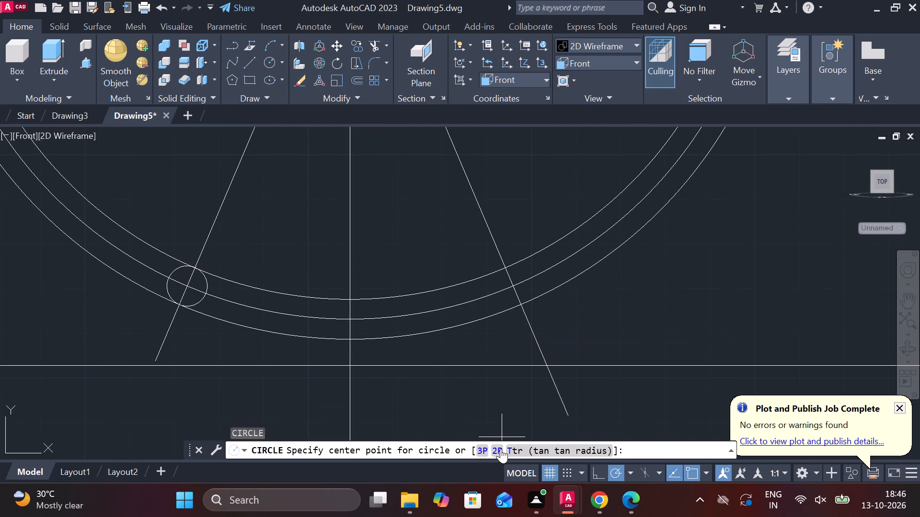
pyautogui.click(501, 449)
pyautogui.click(524, 305)
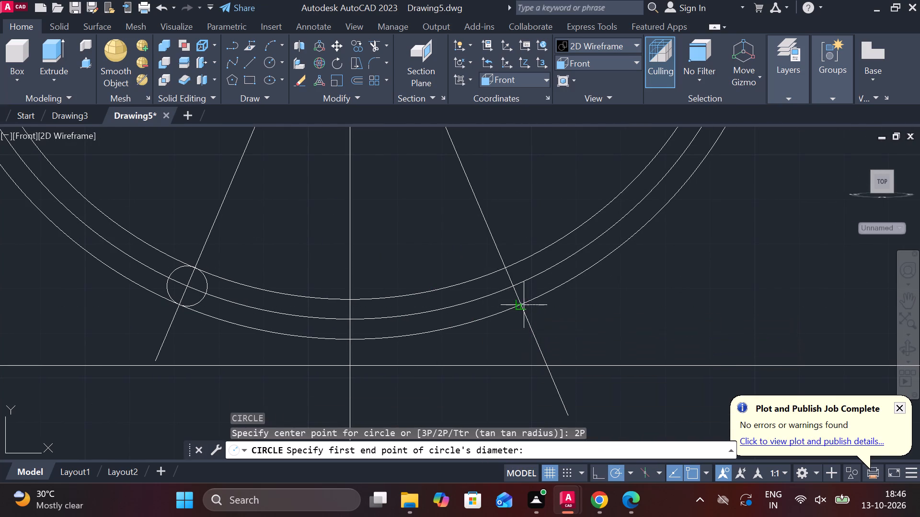
pyautogui.click(501, 269)
pyautogui.press('Escape')
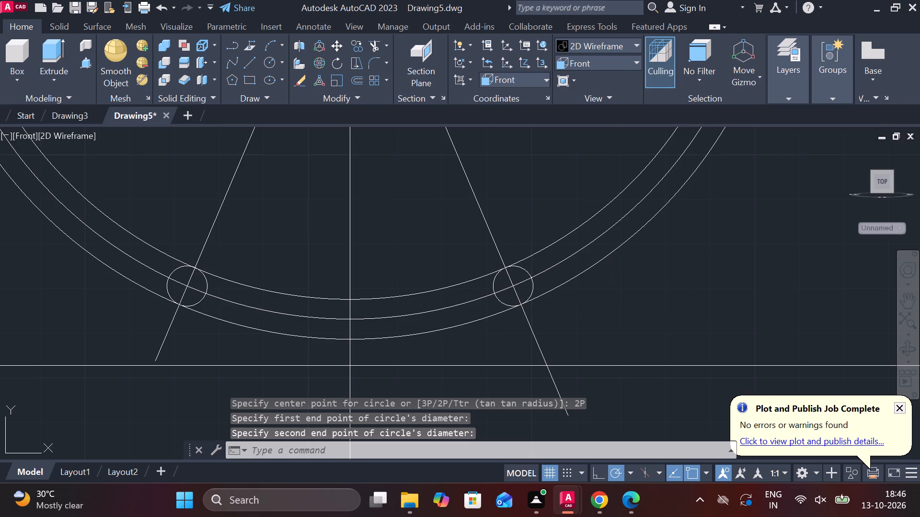
# Trim away the three large concentric circles beyond the two small end circles, leaving only the lower arcs between them.
pyautogui.write('tr')
pyautogui.press('space')
pyautogui.moveTo(613, 287); pyautogui.dragTo(556, 206)
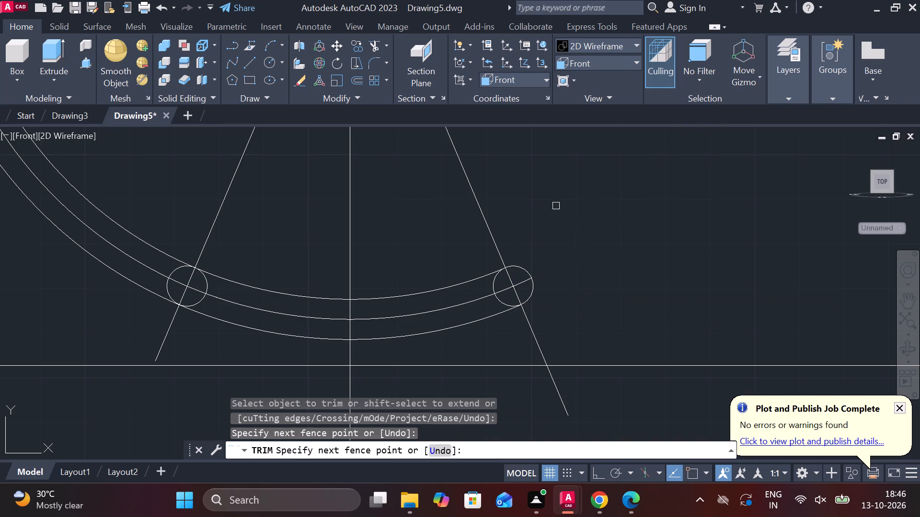
pyautogui.moveTo(421, 212); pyautogui.dragTo(463, 228, button='middle')
pyautogui.scroll(-1, 421, 212)
pyautogui.moveTo(328, 180); pyautogui.dragTo(240, 267)
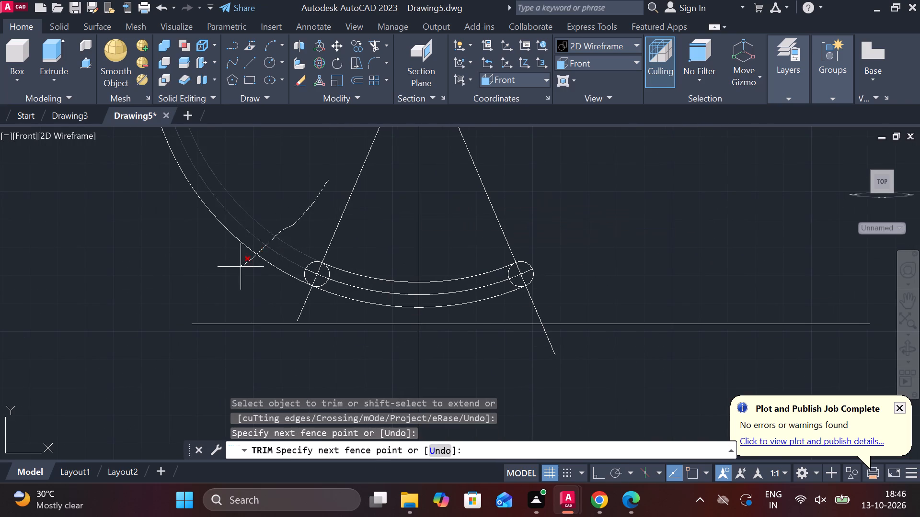
pyautogui.moveTo(240, 267); pyautogui.dragTo(239, 267)
# Trim the middle arc and the inner halves of both end circles to leave a clean lower curved slot outline.
pyautogui.scroll(1, 254, 238)
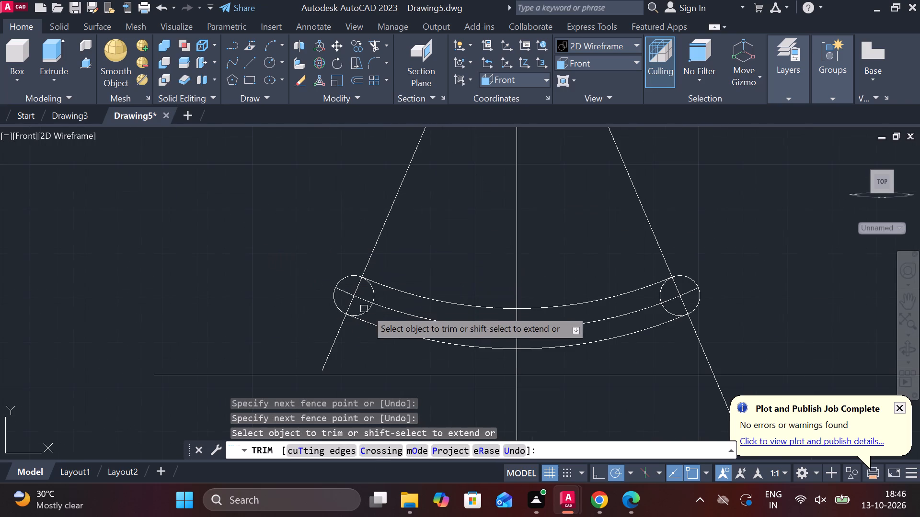
pyautogui.moveTo(393, 312); pyautogui.dragTo(370, 307)
pyautogui.click(378, 298)
pyautogui.click(370, 295)
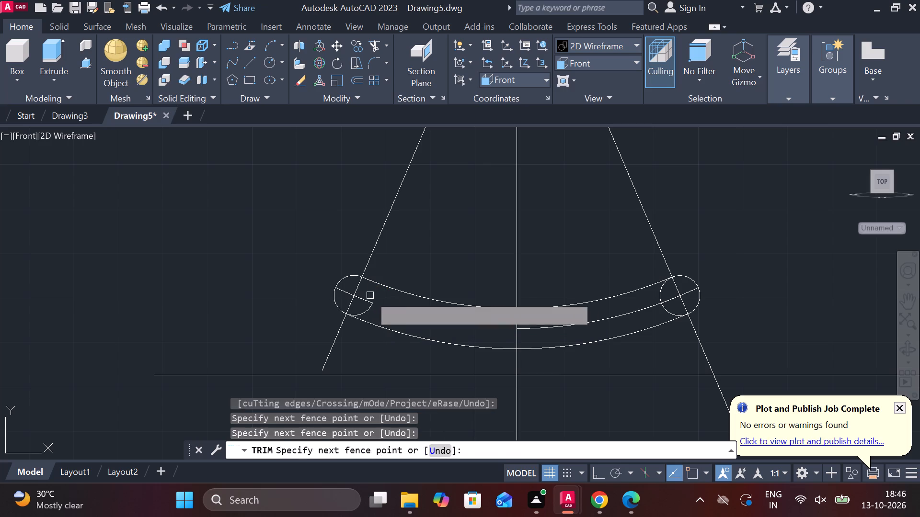
pyautogui.click(367, 303)
pyautogui.click(367, 311)
pyautogui.click(344, 295)
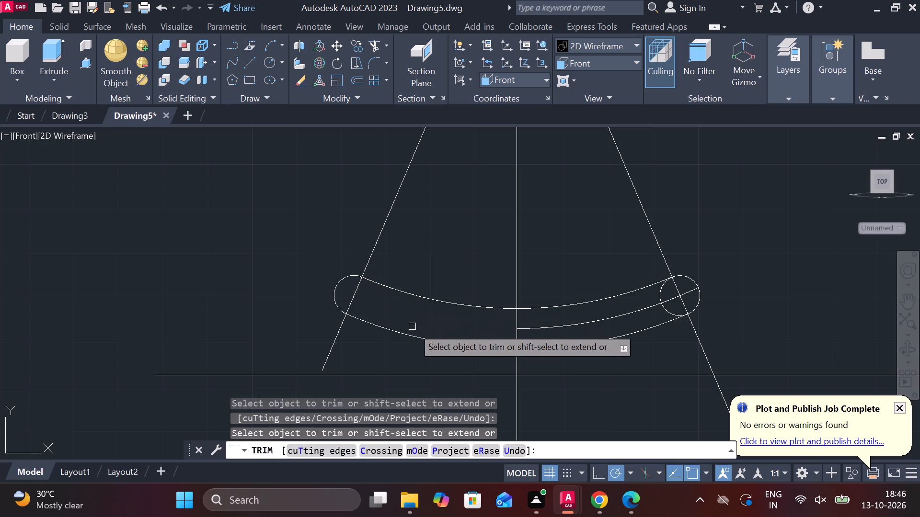
pyautogui.click(569, 326)
pyautogui.scroll(1, 573, 327)
pyautogui.moveTo(573, 327); pyautogui.dragTo(400, 327, button='middle')
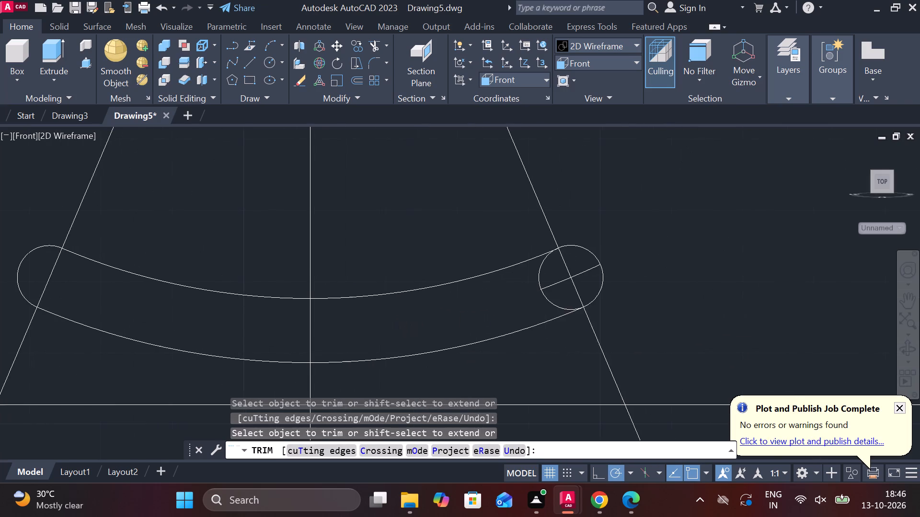
pyautogui.click(547, 283)
pyautogui.click(538, 280)
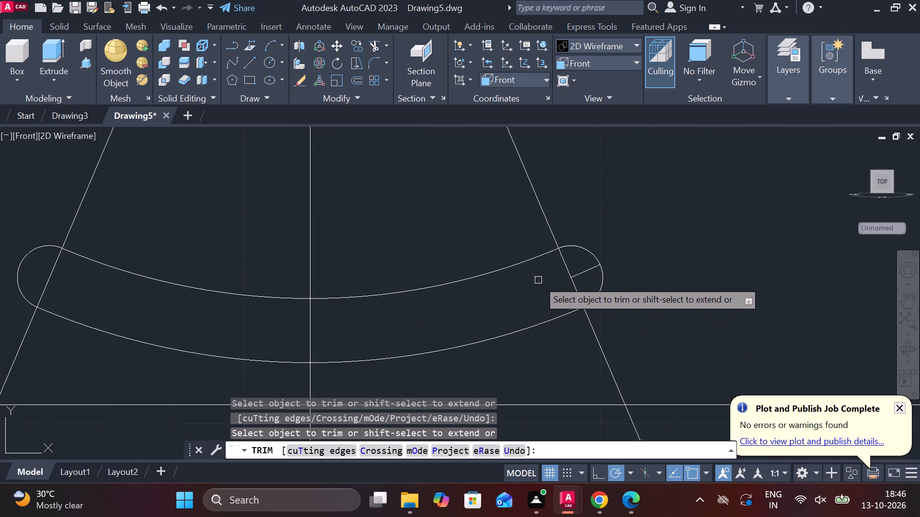
pyautogui.click(583, 276)
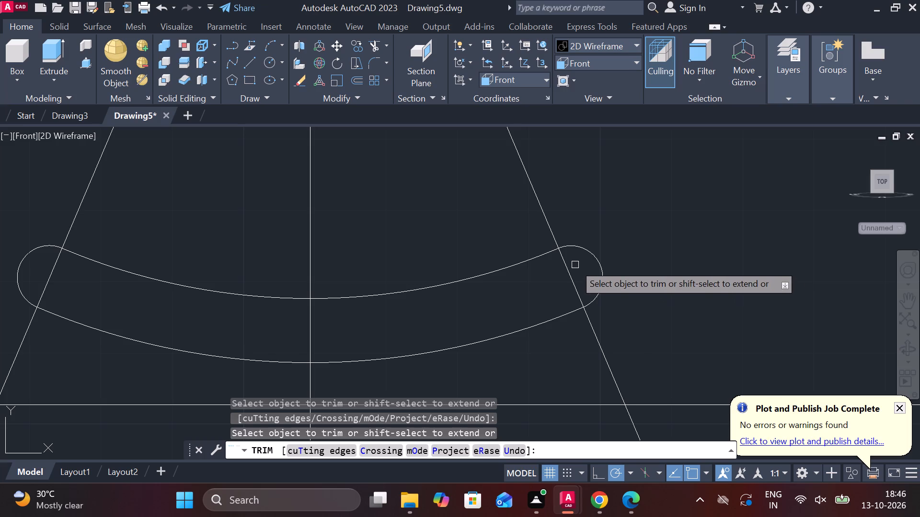
pyautogui.scroll(-3, 613, 234)
pyautogui.press('Escape')
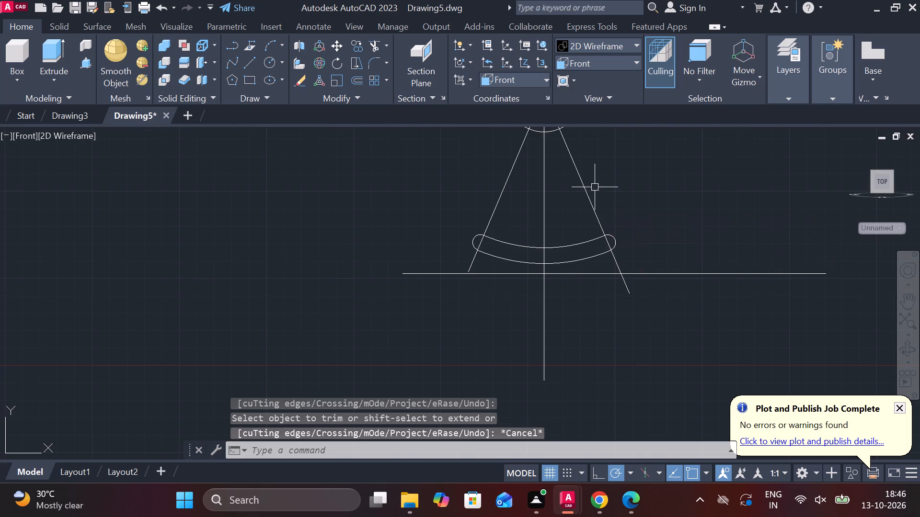
# Draw a circle of radius 103.9 centred on the hub centre, reaching the lower horizontal line at the vertical centreline.
pyautogui.scroll(1, 615, 196)
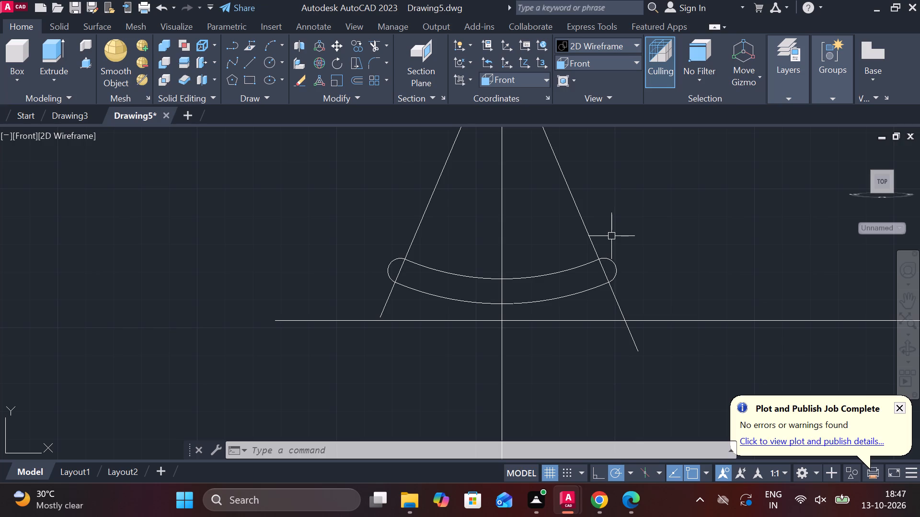
pyautogui.scroll(-2, 591, 229)
pyautogui.moveTo(595, 225); pyautogui.dragTo(417, 307, button='middle')
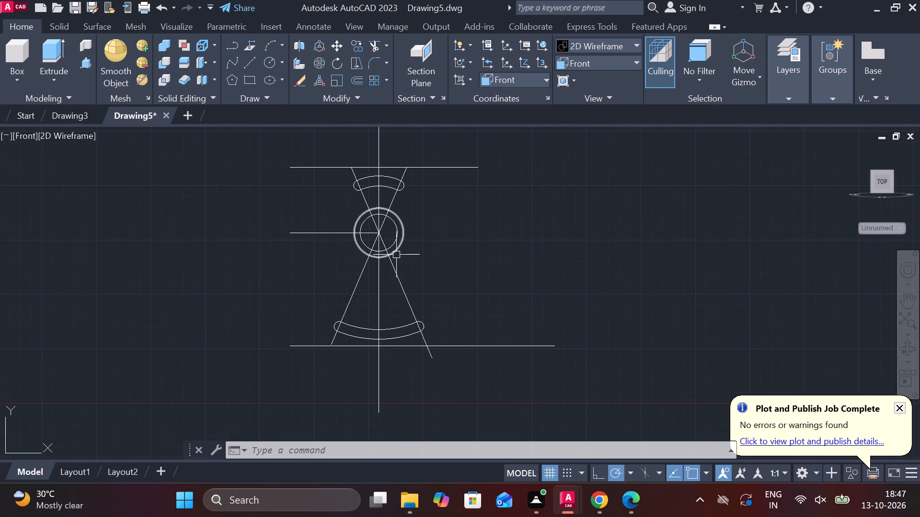
pyautogui.scroll(1, 428, 252)
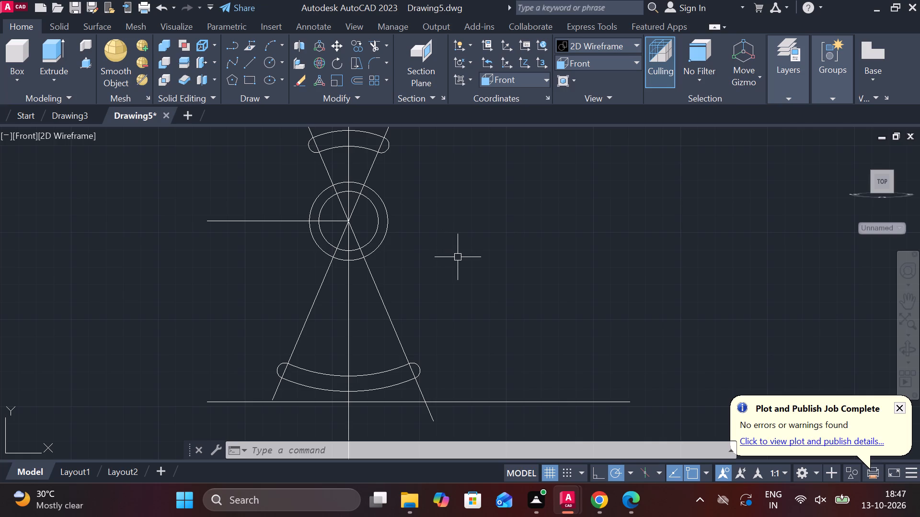
pyautogui.moveTo(432, 285); pyautogui.dragTo(453, 242, button='middle')
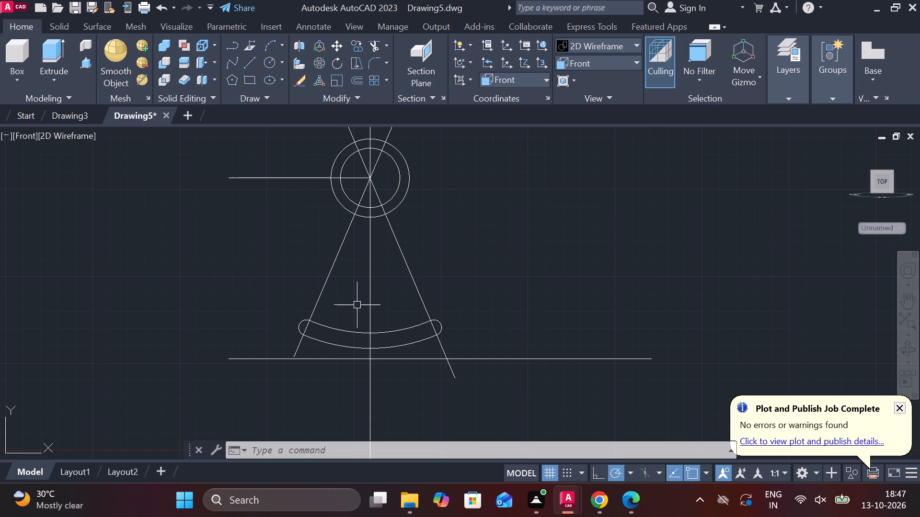
pyautogui.write('c')
pyautogui.press('space')
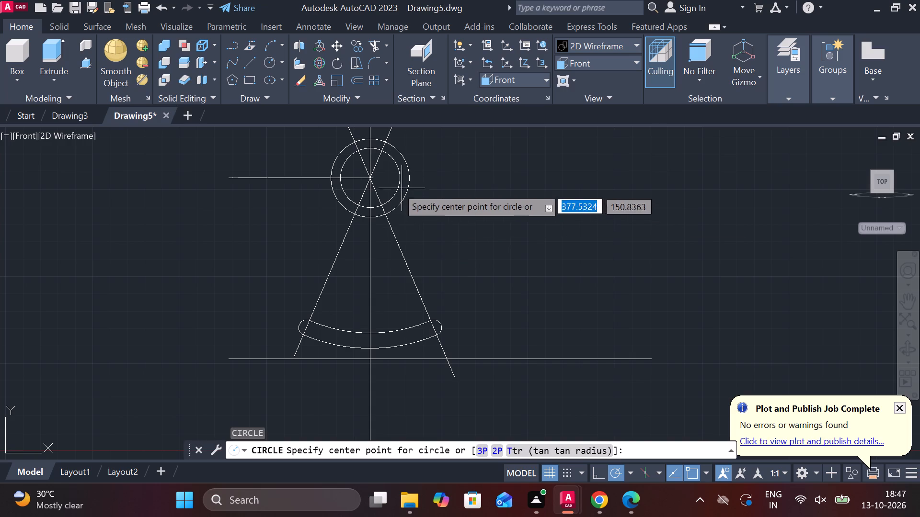
pyautogui.click(371, 180)
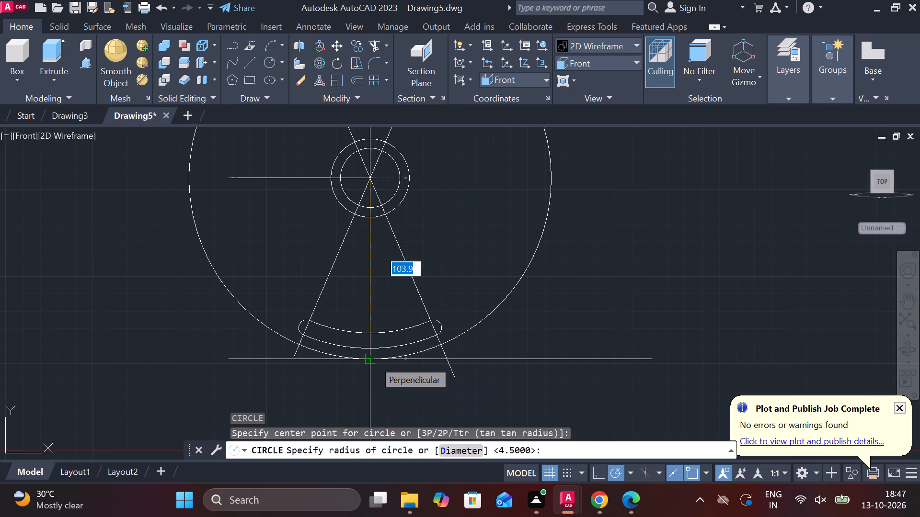
pyautogui.scroll(3, 374, 360)
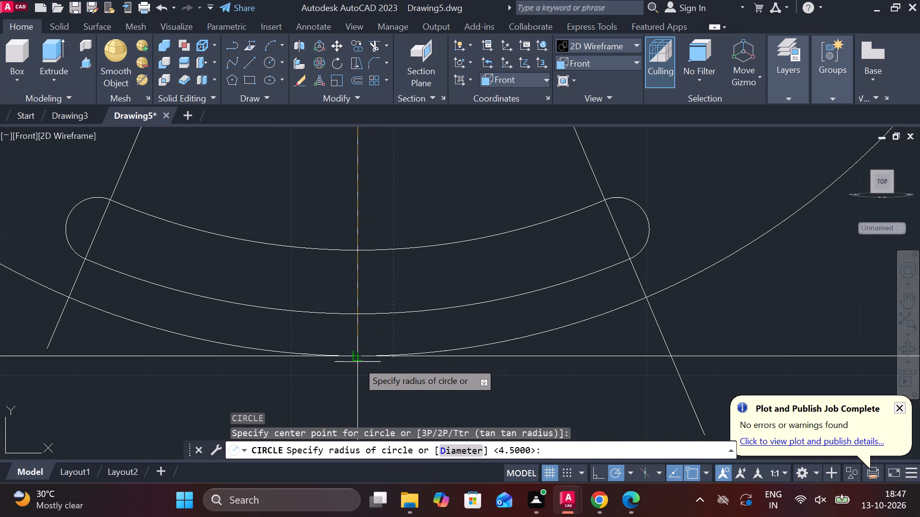
pyautogui.click(357, 356)
pyautogui.scroll(-2, 514, 244)
pyautogui.moveTo(493, 200); pyautogui.dragTo(485, 326, button='middle')
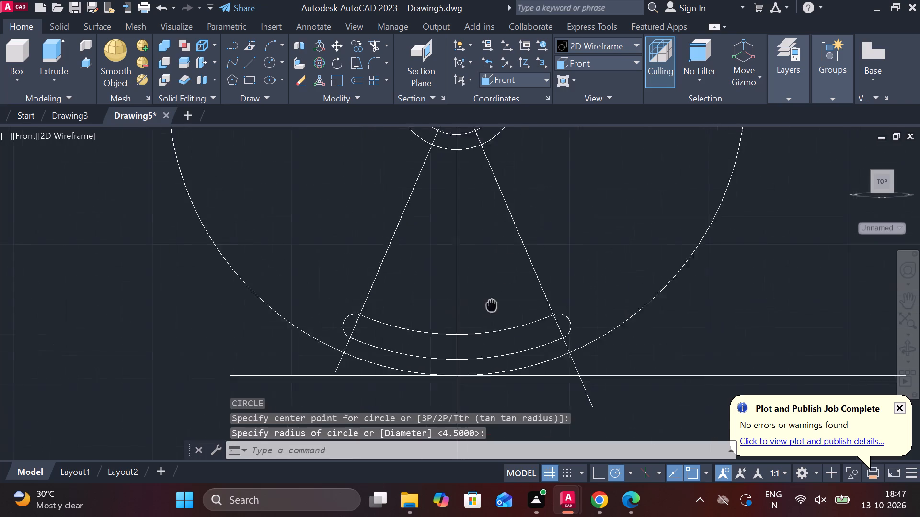
pyautogui.moveTo(485, 326); pyautogui.dragTo(471, 362, button='middle')
pyautogui.scroll(-3, 520, 240)
pyautogui.moveTo(526, 227); pyautogui.dragTo(529, 256, button='middle')
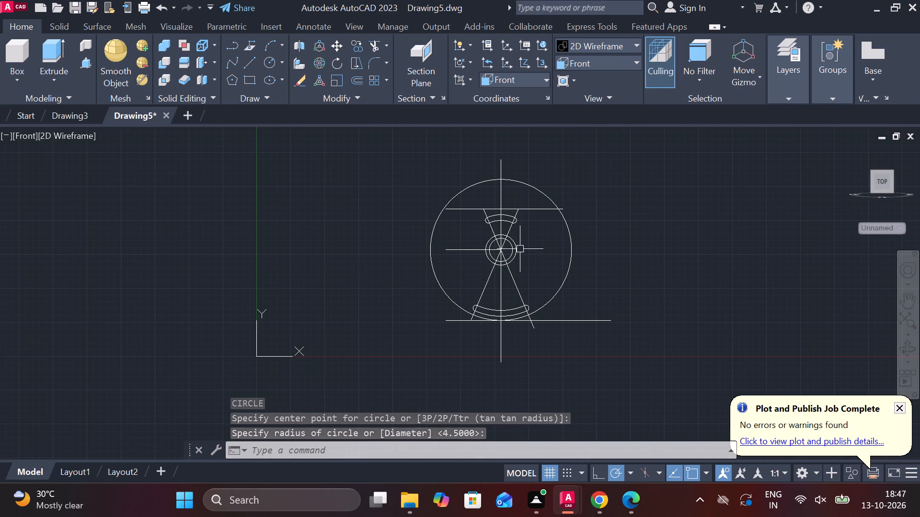
pyautogui.scroll(2, 530, 247)
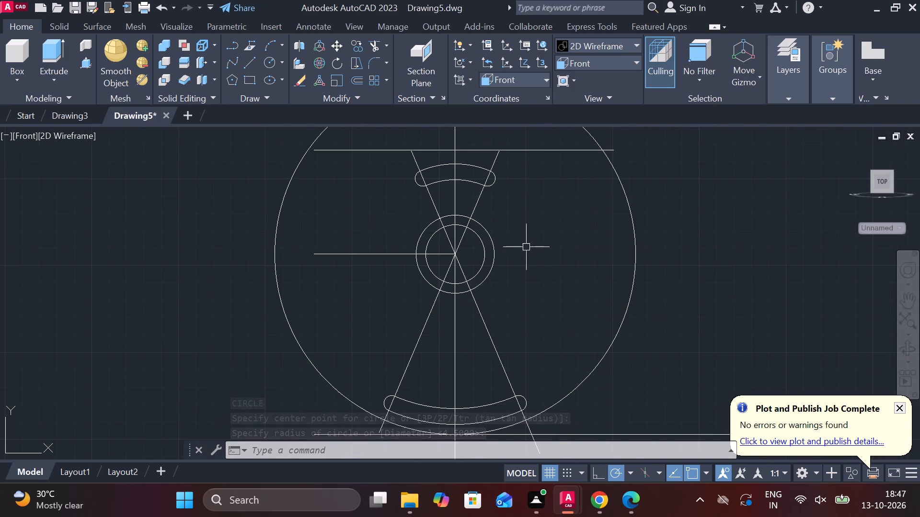
pyautogui.press('Escape')
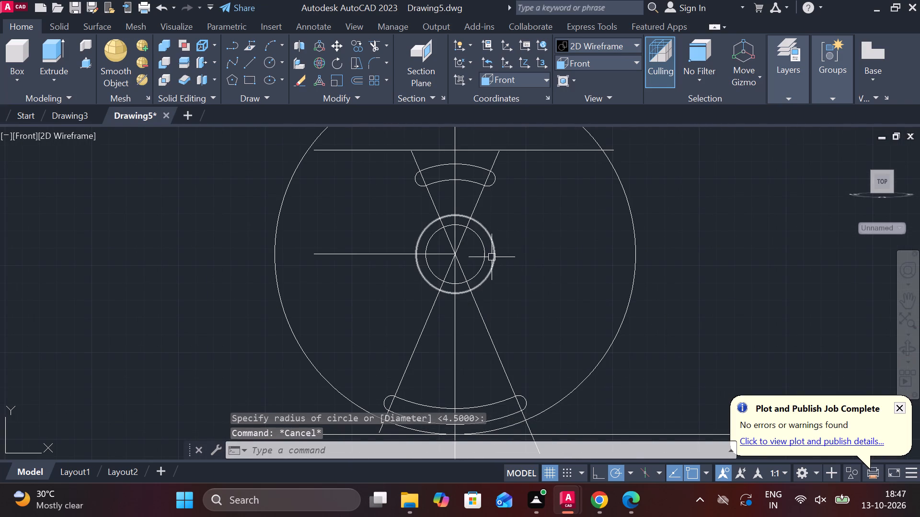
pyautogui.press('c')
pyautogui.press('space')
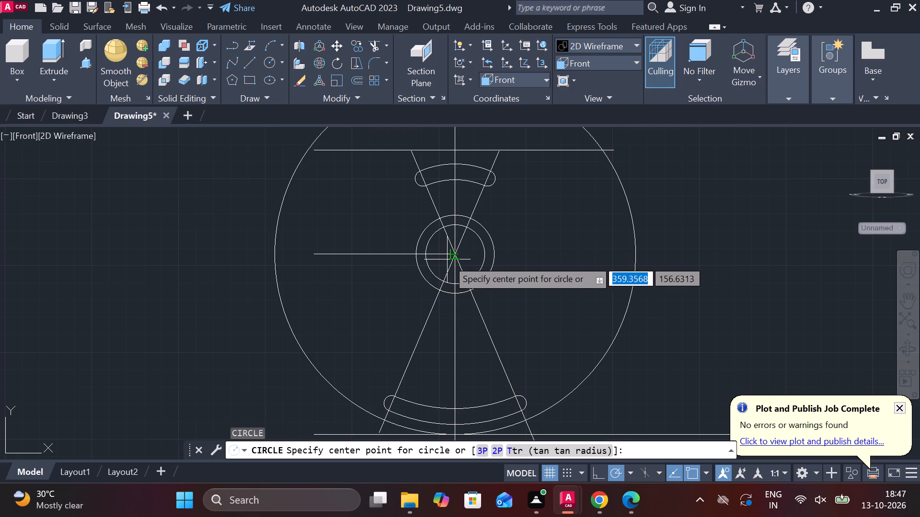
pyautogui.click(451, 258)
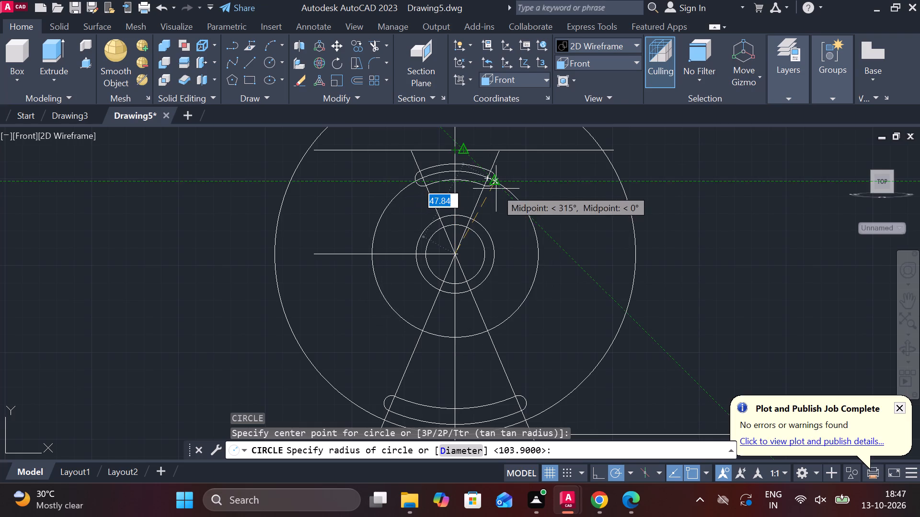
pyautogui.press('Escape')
# Erase the two slanted construction lines that cross at the hub centre and run through the curved slots.
pyautogui.scroll(-1, 552, 238)
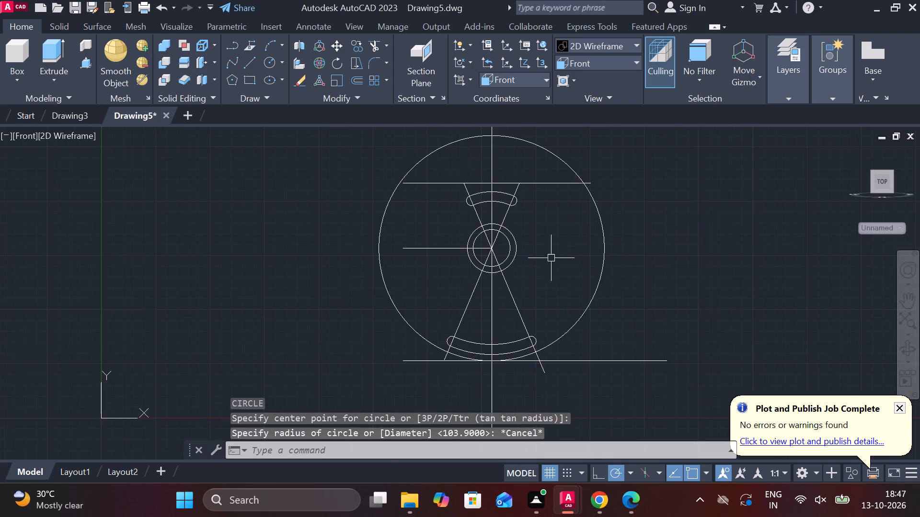
pyautogui.moveTo(546, 259); pyautogui.dragTo(487, 252, button='middle')
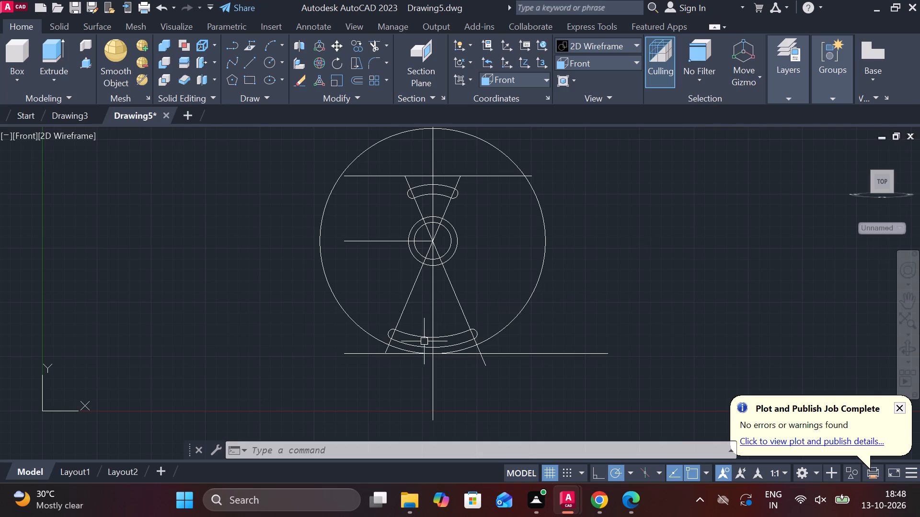
pyautogui.scroll(1, 423, 341)
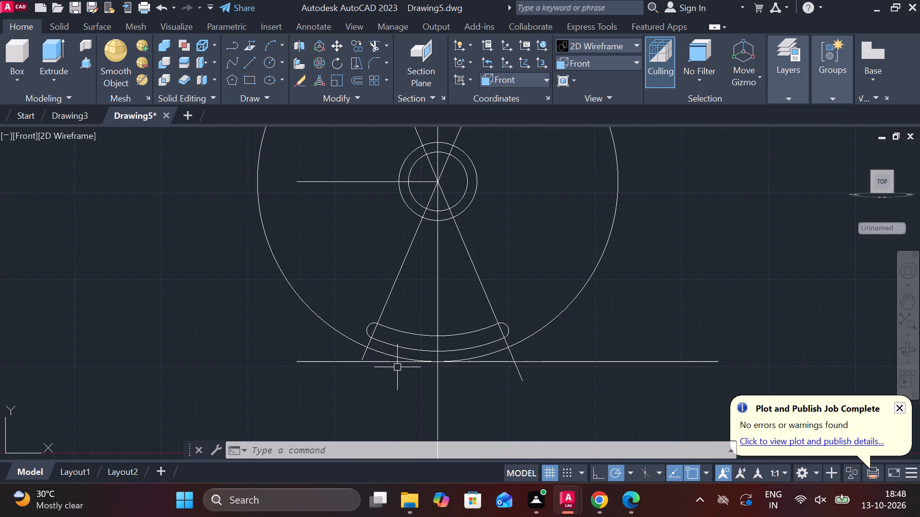
pyautogui.click(390, 306)
pyautogui.click(414, 294)
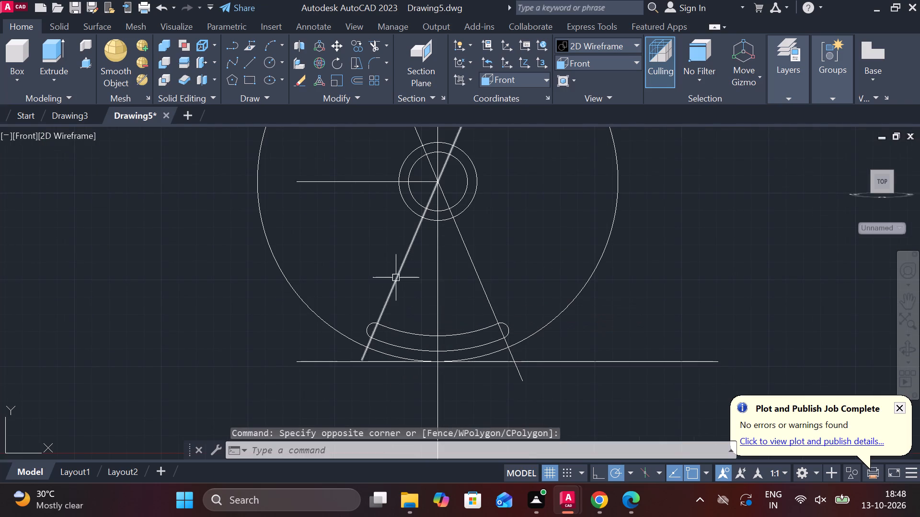
pyautogui.click(396, 278)
pyautogui.click(473, 268)
pyautogui.scroll(1, 509, 236)
pyautogui.moveTo(515, 234); pyautogui.dragTo(509, 316, button='middle')
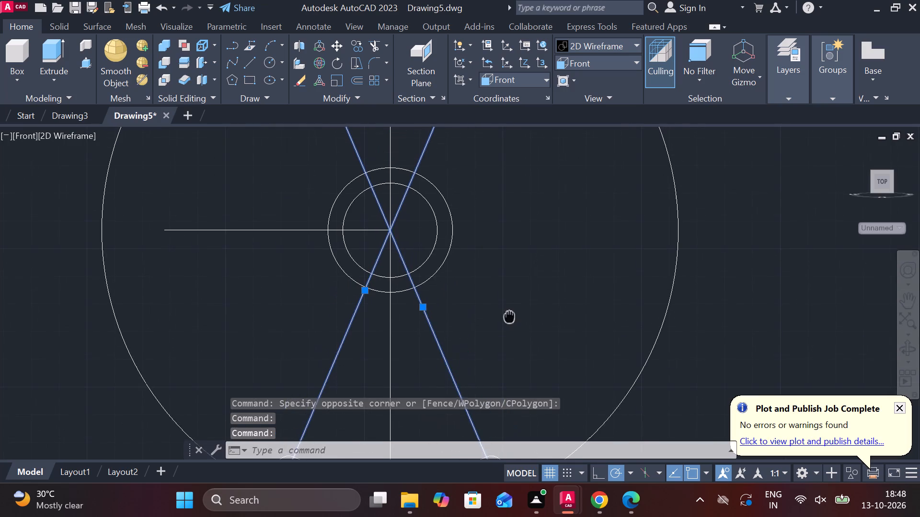
pyautogui.moveTo(460, 190); pyautogui.dragTo(461, 197, button='middle')
pyautogui.scroll(-1, 460, 190)
pyautogui.moveTo(473, 203); pyautogui.dragTo(465, 321, button='middle')
pyautogui.write('e')
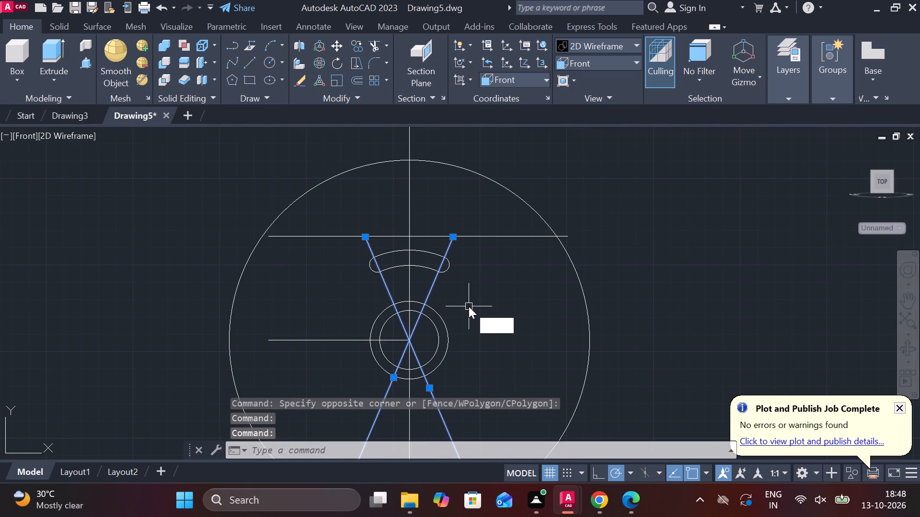
pyautogui.press('space')
pyautogui.press('space')
pyautogui.press('Escape')
# Offset the vertical centreline by 45 to its left side.
pyautogui.moveTo(466, 306); pyautogui.dragTo(448, 306, button='middle')
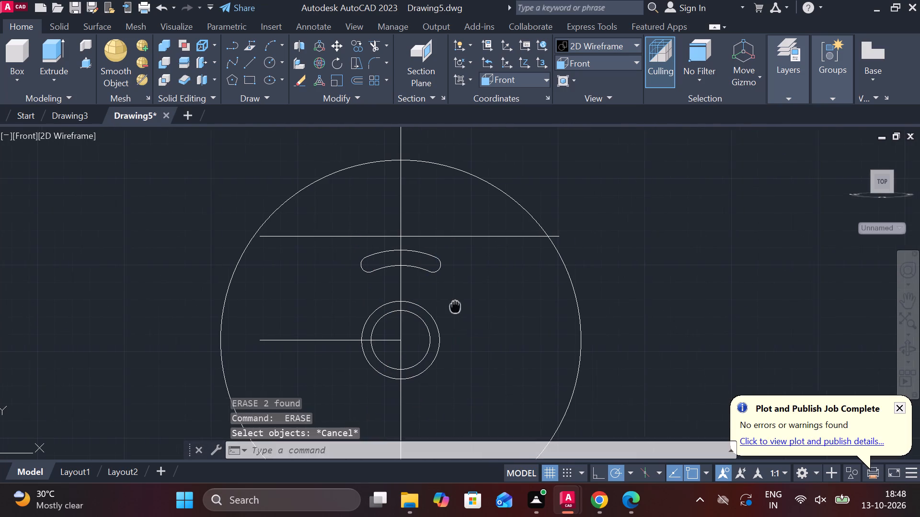
pyautogui.moveTo(448, 306); pyautogui.dragTo(430, 293, button='middle')
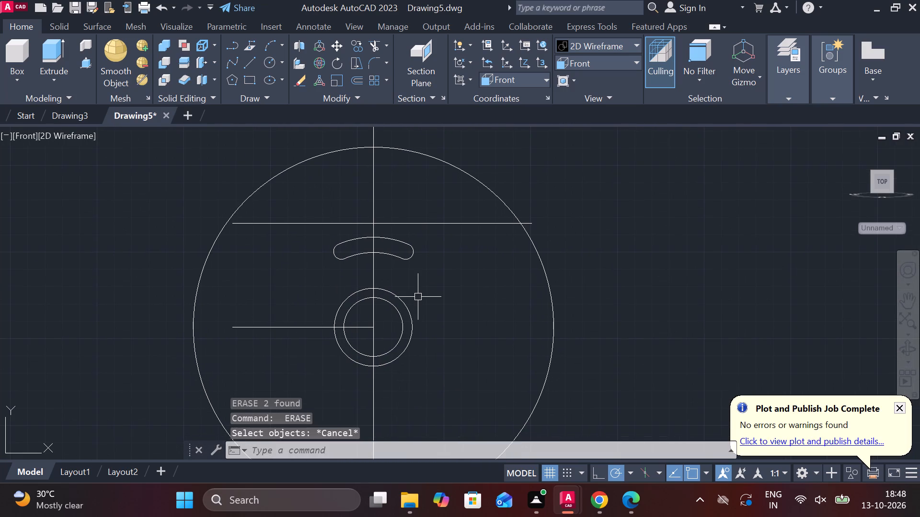
pyautogui.moveTo(401, 334); pyautogui.dragTo(414, 303, button='middle')
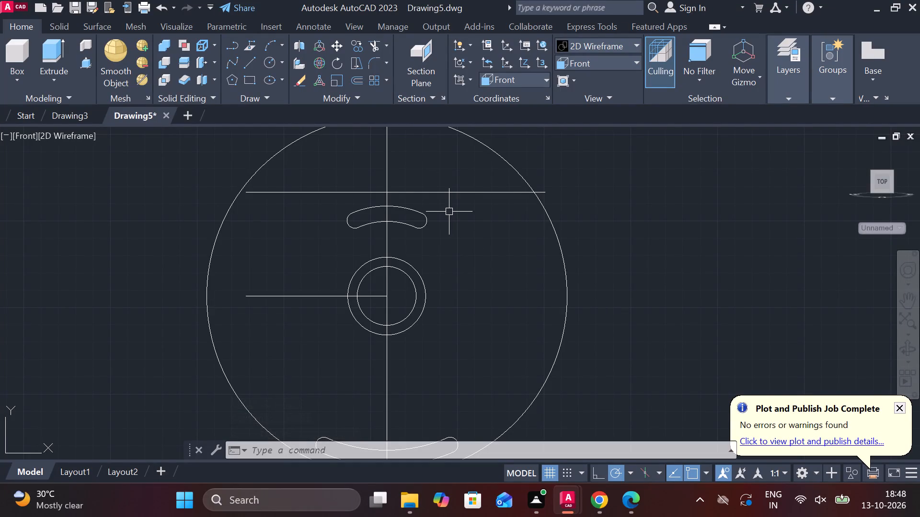
pyautogui.moveTo(474, 319); pyautogui.dragTo(465, 254, button='middle')
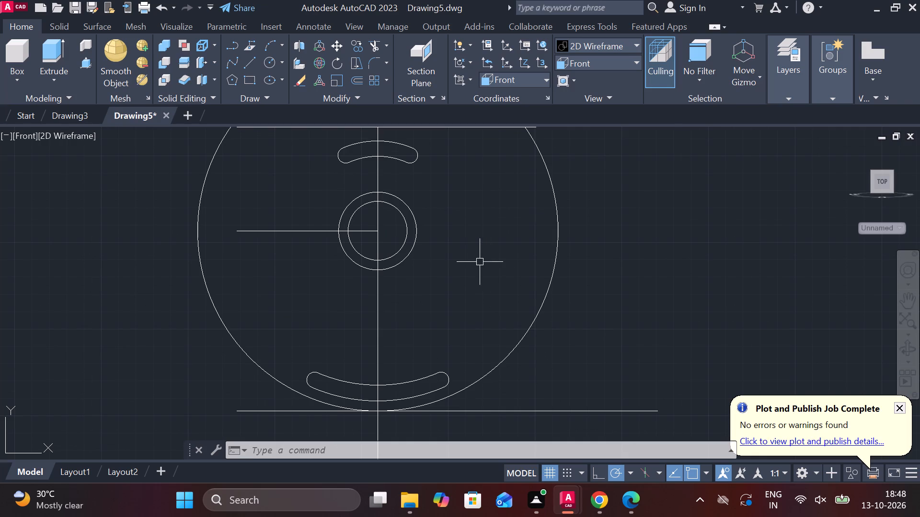
pyautogui.moveTo(448, 311); pyautogui.dragTo(419, 284, button='middle')
pyautogui.press('`')
pyautogui.press('Escape')
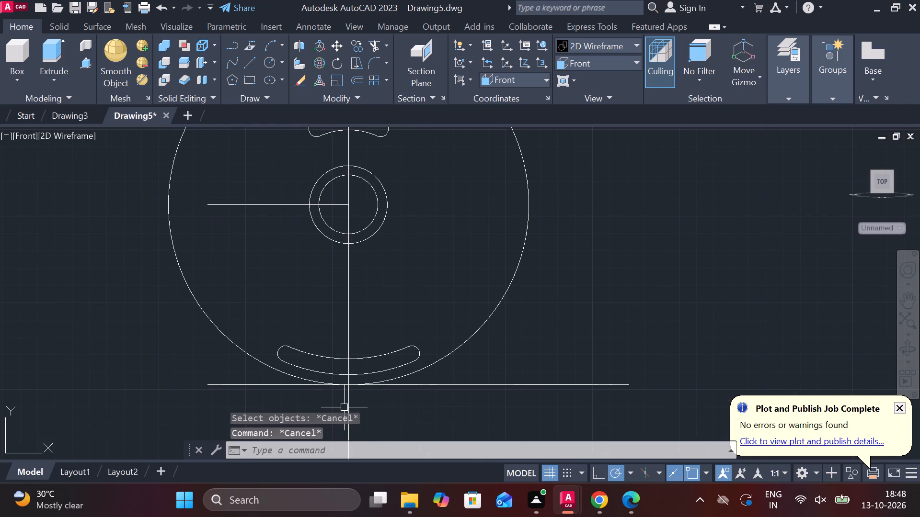
pyautogui.click(347, 405)
pyautogui.press('o')
pyautogui.press('Return')
pyautogui.press('Return')
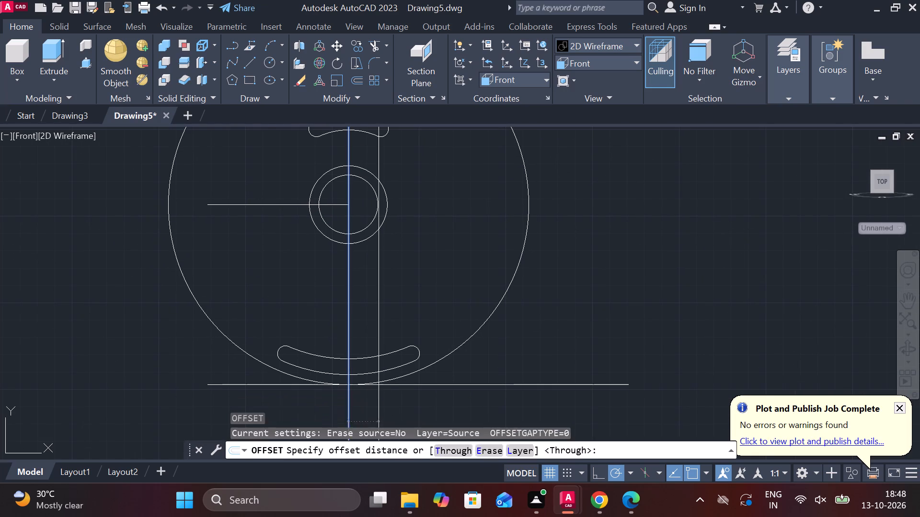
pyautogui.moveTo(237, 403); pyautogui.dragTo(245, 344, button='middle')
pyautogui.write('45')
pyautogui.press('space')
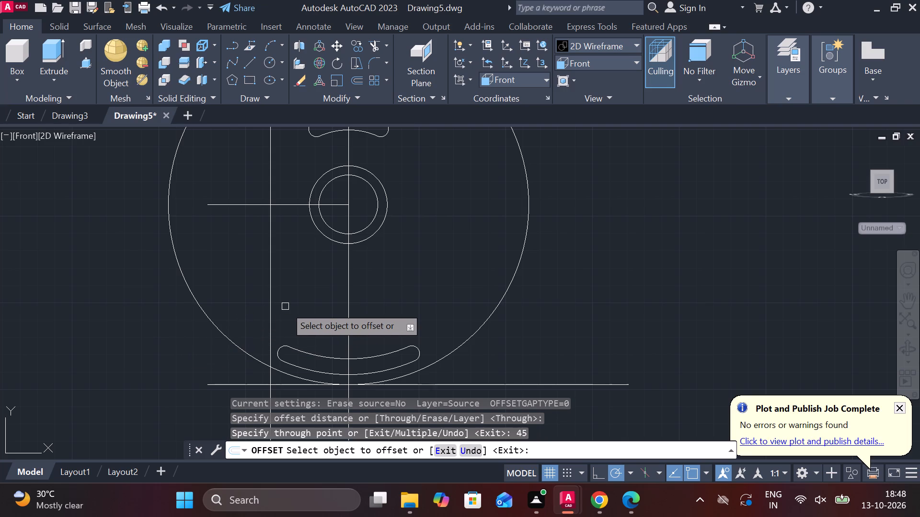
pyautogui.moveTo(285, 306); pyautogui.dragTo(298, 284, button='middle')
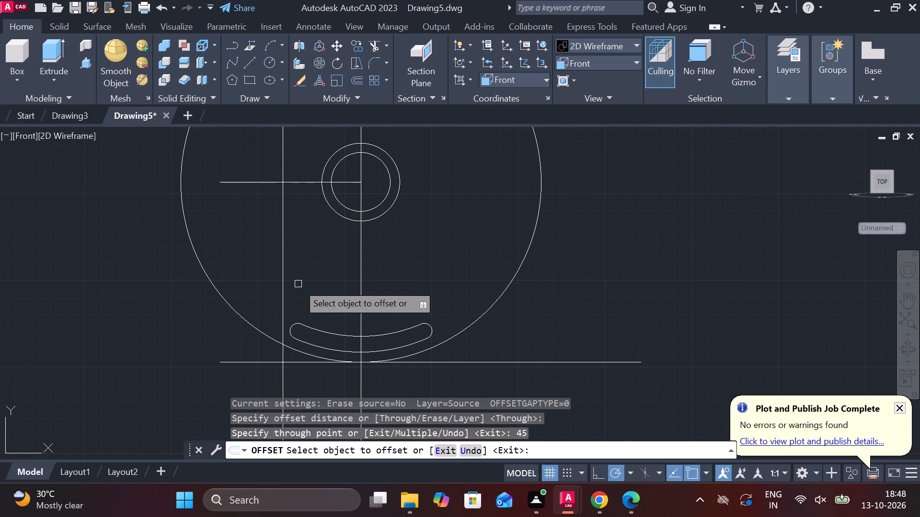
pyautogui.press('Escape')
# Trim the large circle and lower horizontal line left of the centreline to the offset vertical line, removing that line's overhanging ends.
pyautogui.write('tr')
pyautogui.press('space')
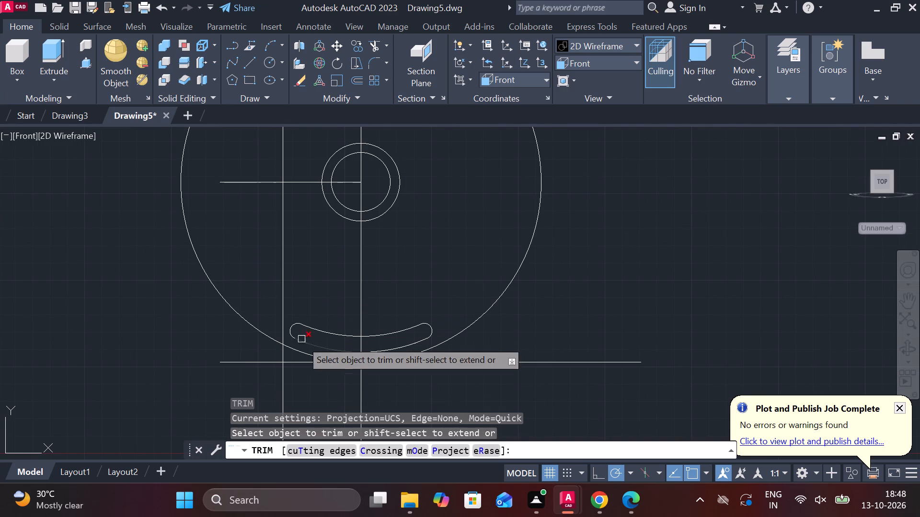
pyautogui.click(283, 363)
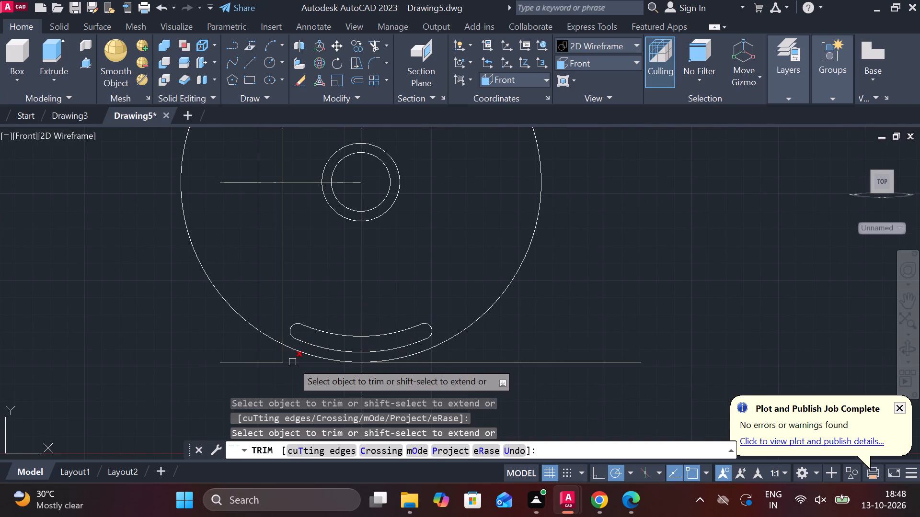
pyautogui.click(292, 362)
pyautogui.click(274, 362)
pyautogui.click(274, 345)
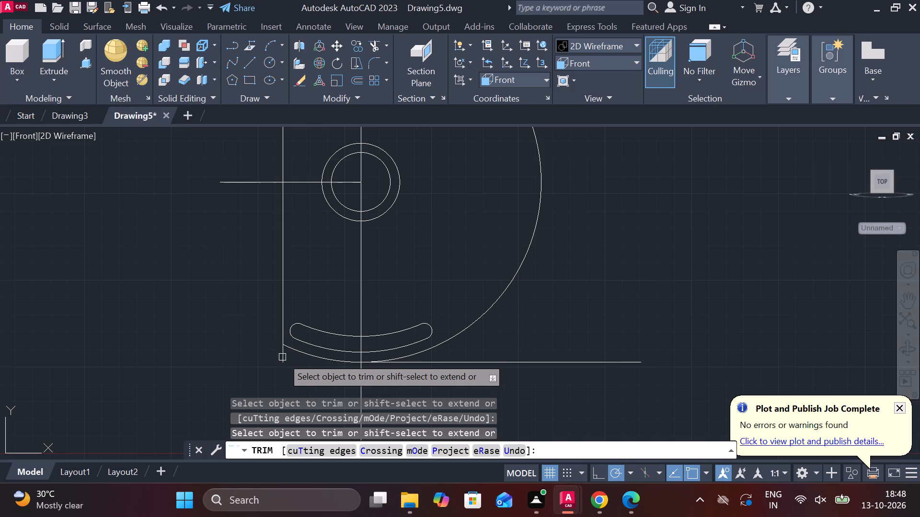
pyautogui.click(282, 357)
pyautogui.moveTo(233, 317); pyautogui.dragTo(205, 445, button='middle')
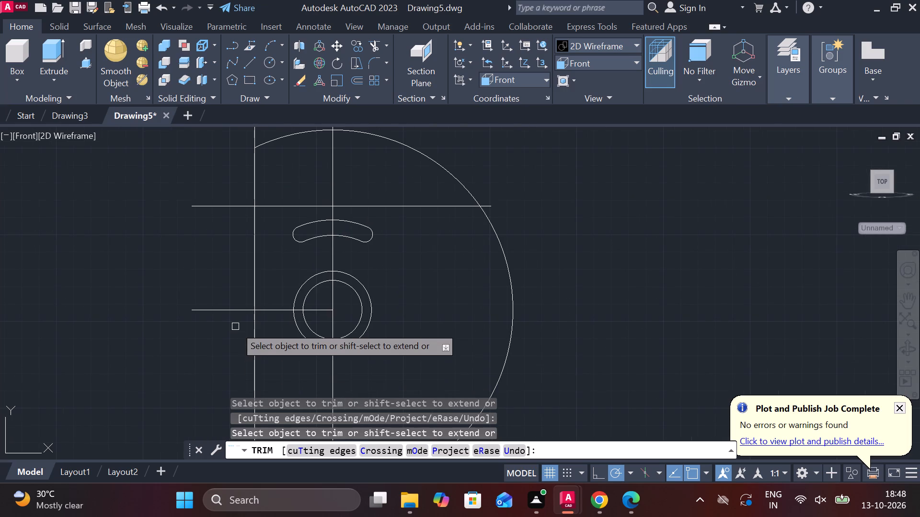
pyautogui.moveTo(240, 261); pyautogui.dragTo(248, 334, button='middle')
pyautogui.click(261, 200)
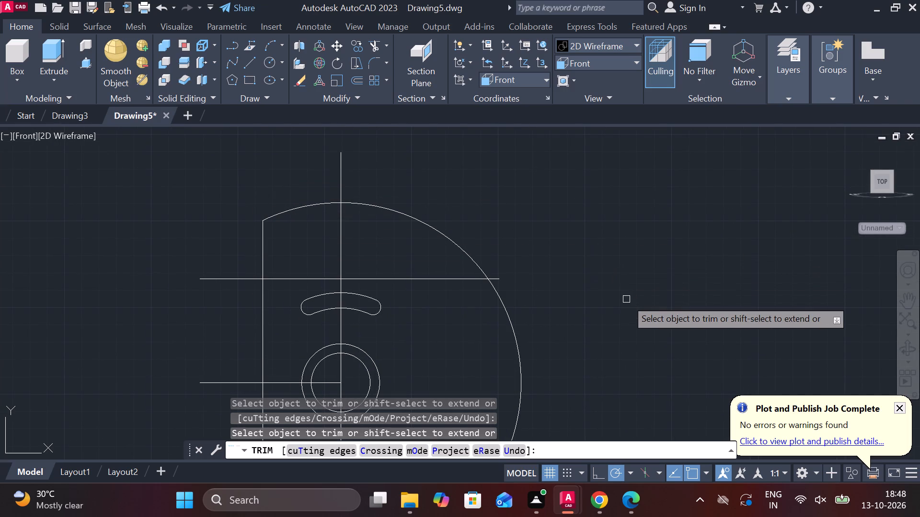
pyautogui.moveTo(626, 299); pyautogui.dragTo(609, 238, button='middle')
pyautogui.press('Escape')
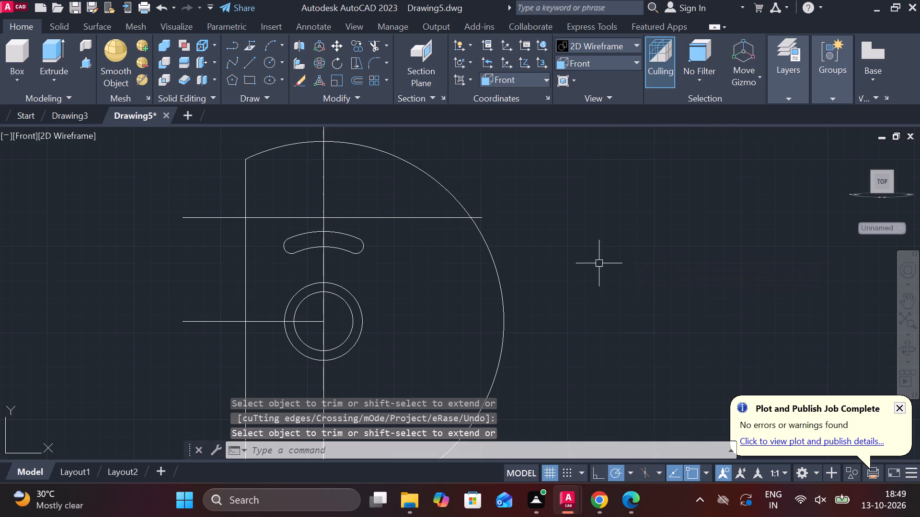
# Draw a circle of radius 60 centred on the hub centre, reaching the upper horizontal line at the vertical centreline.
pyautogui.scroll(-1, 543, 280)
pyautogui.moveTo(543, 280); pyautogui.dragTo(560, 251, button='middle')
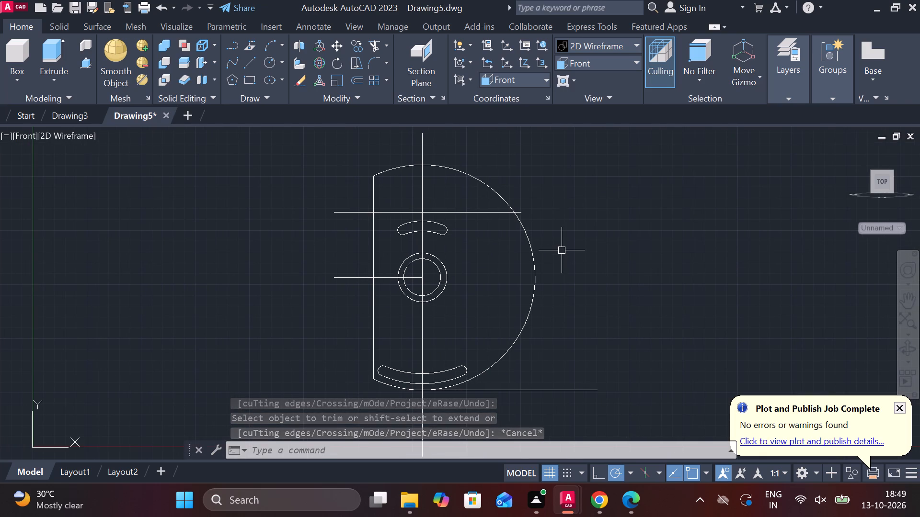
pyautogui.scroll(1, 426, 297)
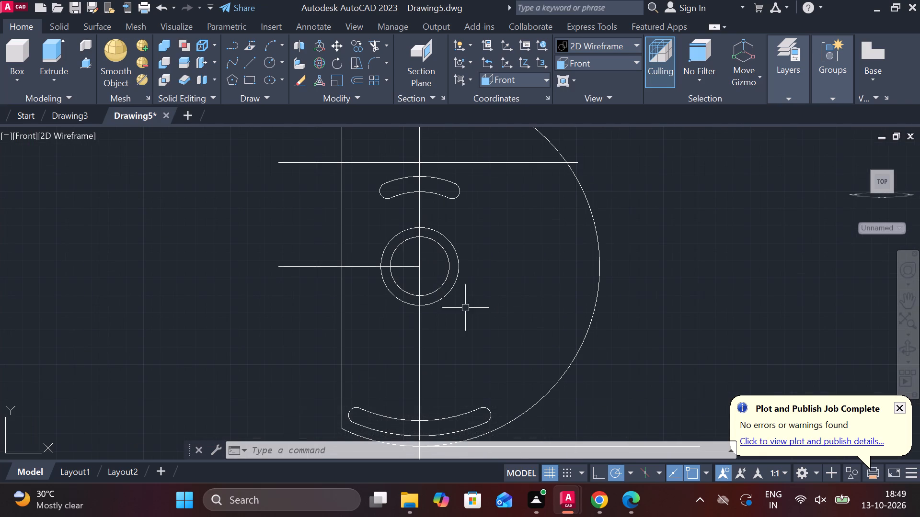
pyautogui.moveTo(494, 266); pyautogui.dragTo(477, 343, button='middle')
pyautogui.scroll(2, 443, 265)
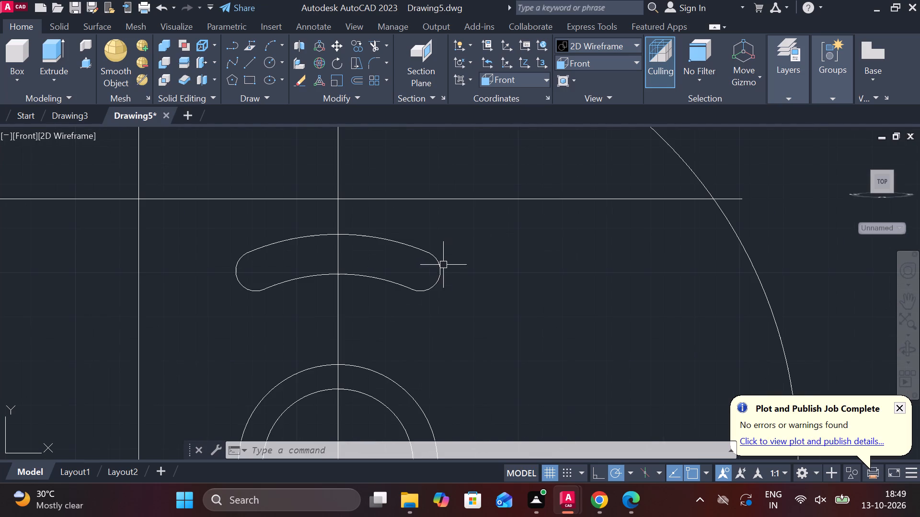
pyautogui.write('c')
pyautogui.press('space')
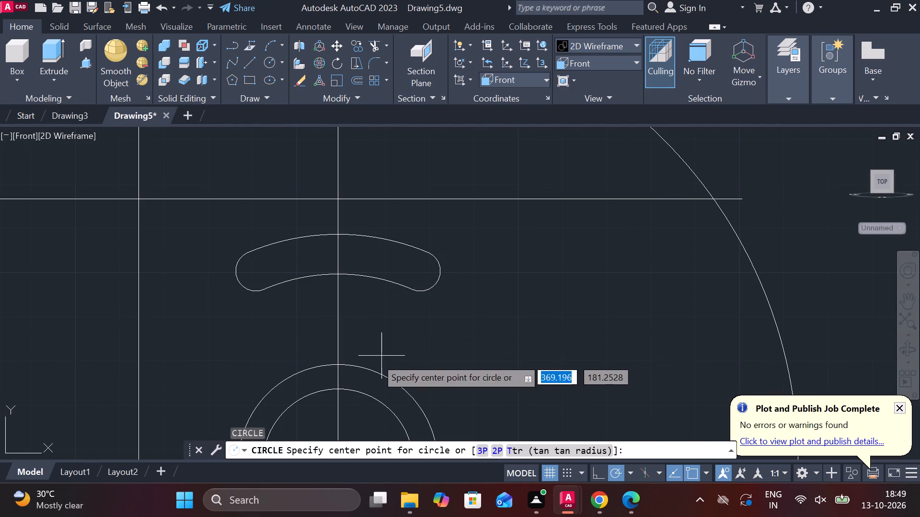
pyautogui.moveTo(333, 384); pyautogui.dragTo(334, 325, button='middle')
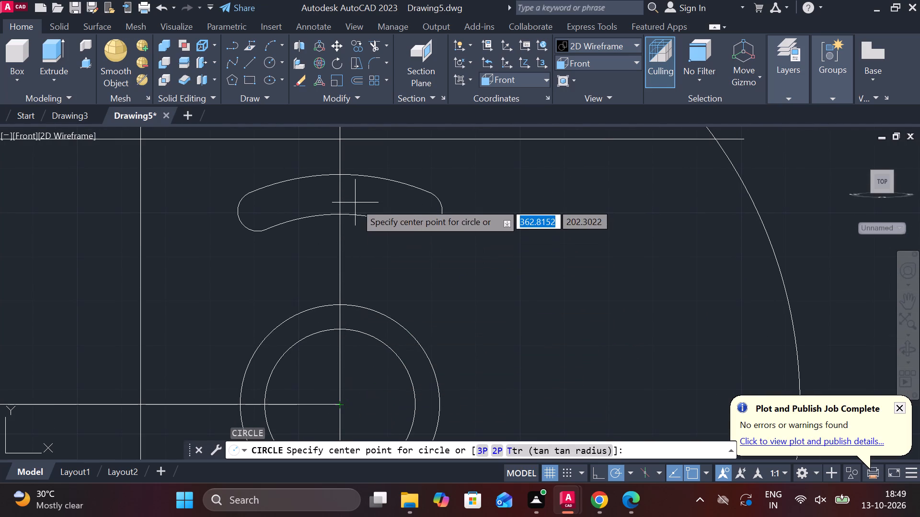
pyautogui.scroll(-1, 355, 202)
pyautogui.click(347, 329)
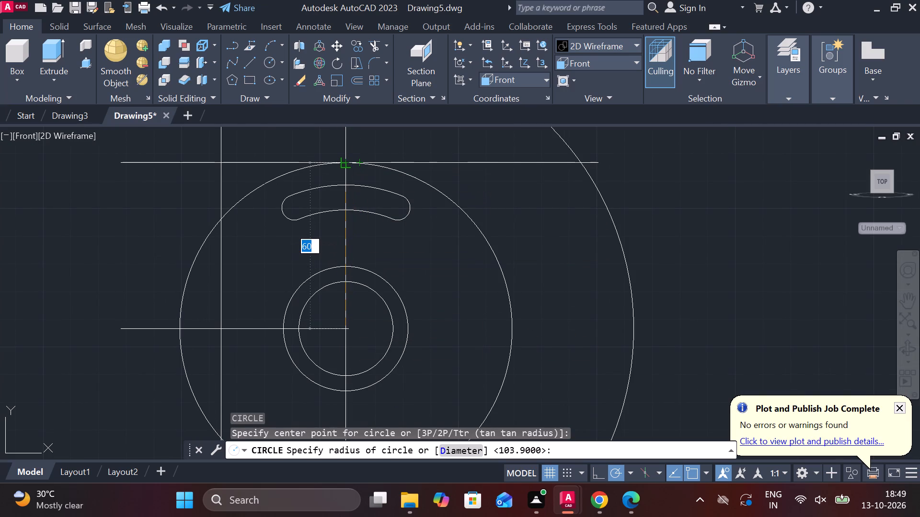
pyautogui.scroll(-2, 346, 162)
pyautogui.scroll(1, 346, 162)
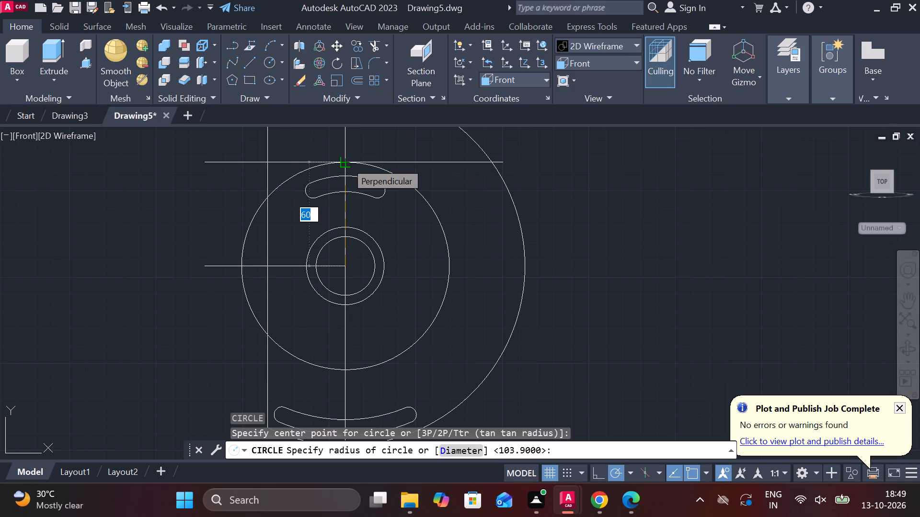
pyautogui.scroll(1, 346, 162)
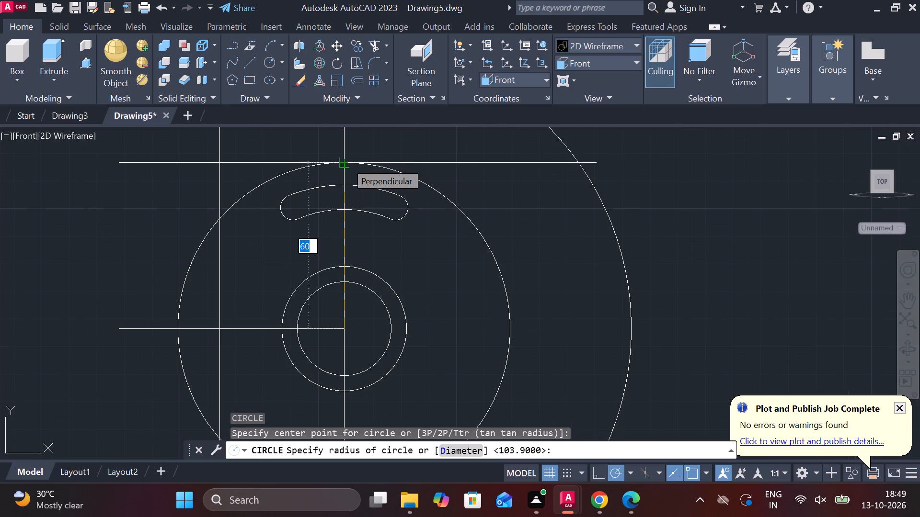
pyautogui.click(346, 162)
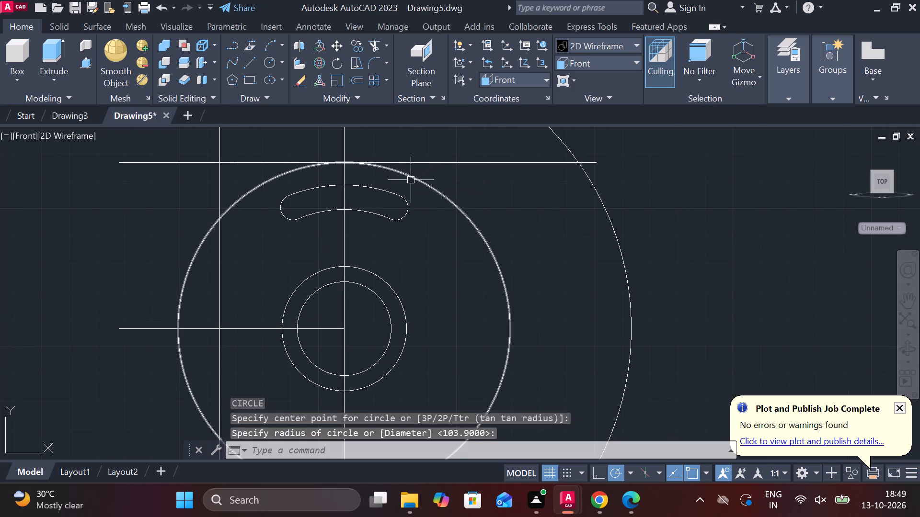
pyautogui.scroll(-1, 435, 257)
pyautogui.moveTo(435, 258); pyautogui.dragTo(444, 259, button='middle')
pyautogui.press('Escape')
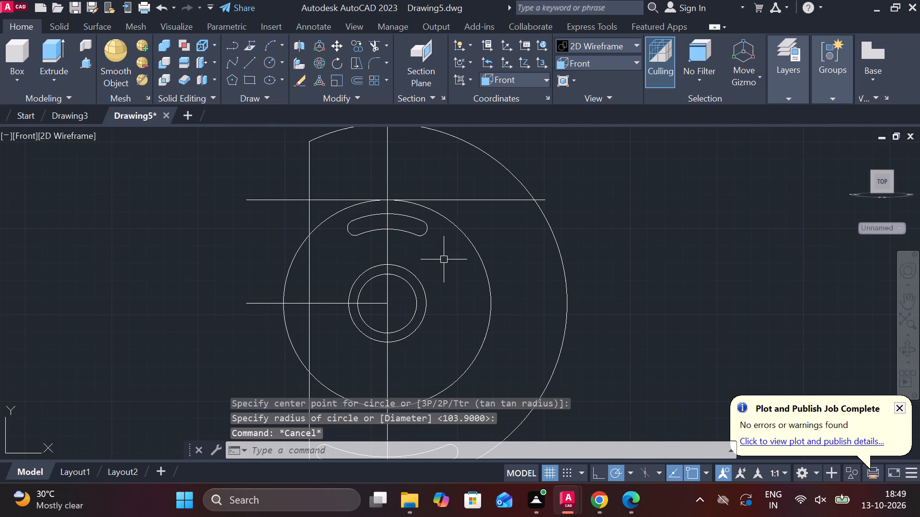
# Trim away the large circle's upper and right-hand arcs and the line overhangs above the radius 60 circle, cutting the left vertical line at that circle.
pyautogui.write('tr')
pyautogui.press('space')
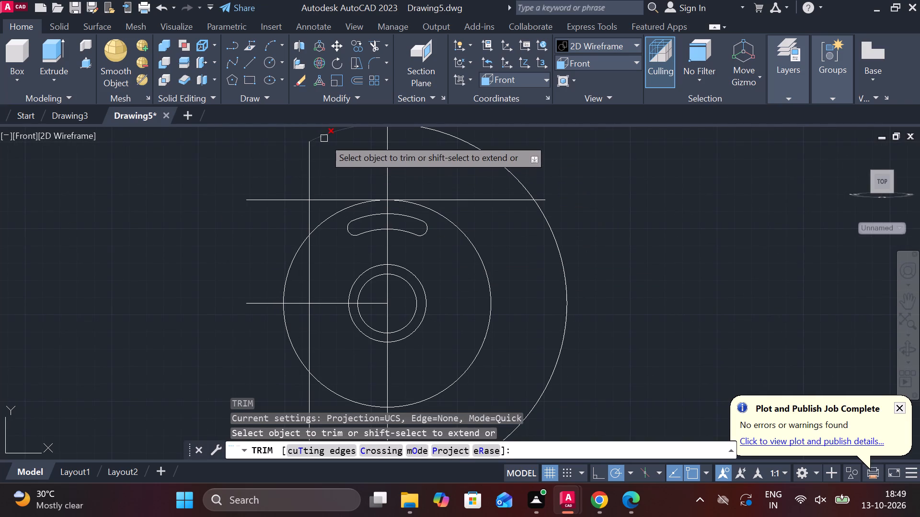
pyautogui.click(324, 138)
pyautogui.moveTo(339, 164); pyautogui.dragTo(288, 235)
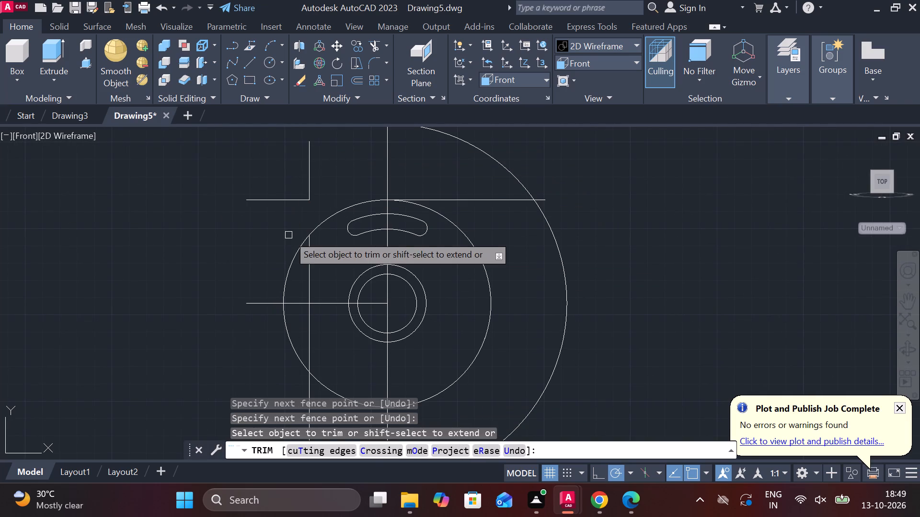
pyautogui.click(293, 258)
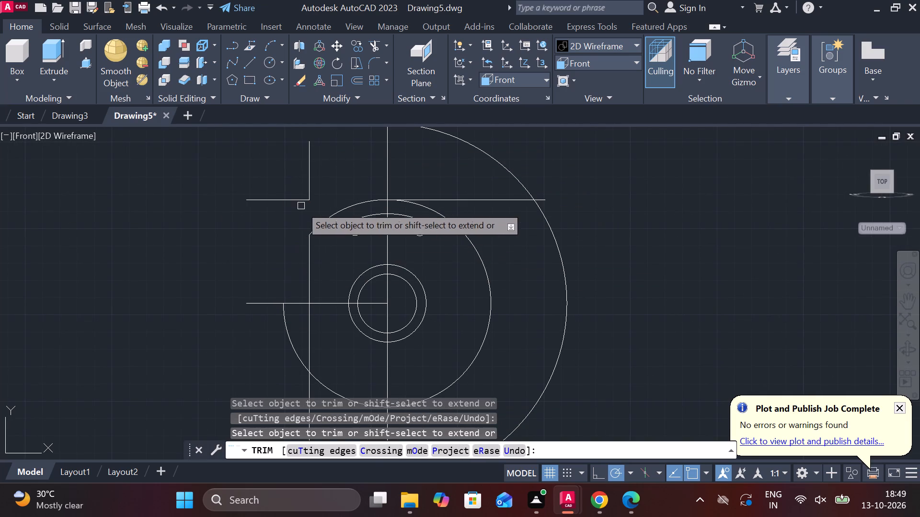
pyautogui.moveTo(272, 215); pyautogui.dragTo(281, 184)
pyautogui.moveTo(299, 158); pyautogui.dragTo(321, 143)
pyautogui.moveTo(386, 146); pyautogui.dragTo(391, 146)
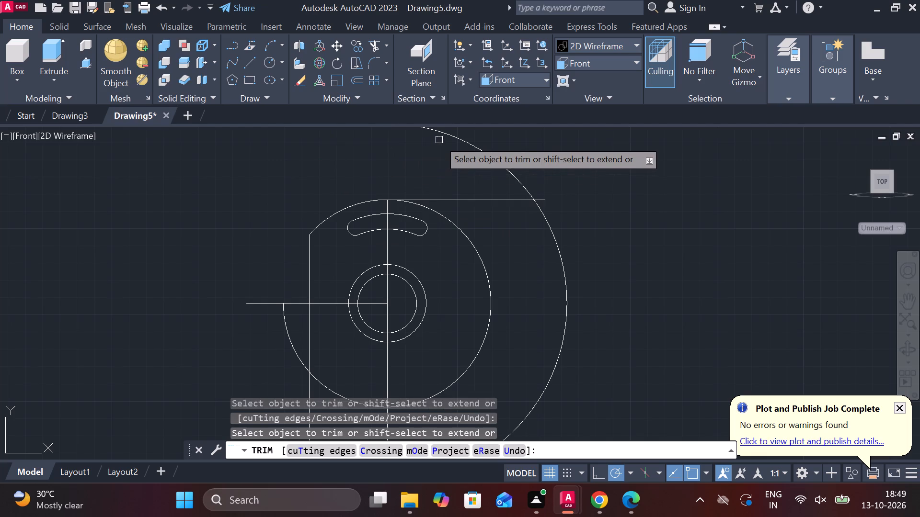
pyautogui.click(453, 140)
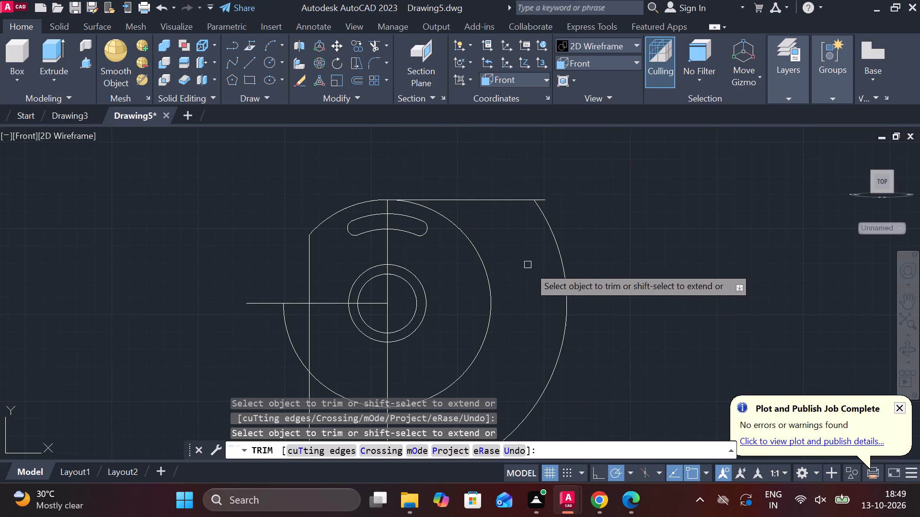
pyautogui.click(554, 243)
# Trim off the radius 60 circle's remaining arc beyond the left vertical line and its lower arc between that line and the vertical centreline.
pyautogui.moveTo(522, 303); pyautogui.dragTo(509, 195, button='middle')
pyautogui.click(280, 243)
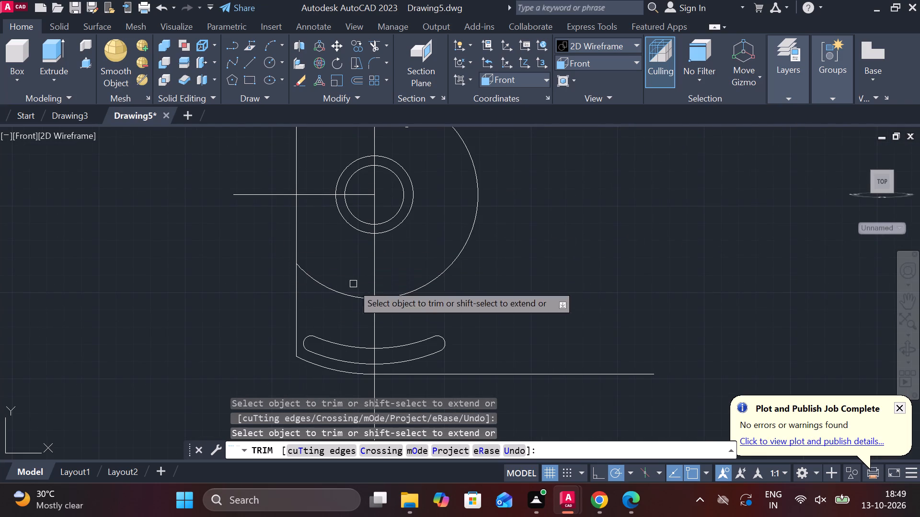
pyautogui.click(340, 294)
pyautogui.moveTo(488, 294); pyautogui.dragTo(492, 269, button='middle')
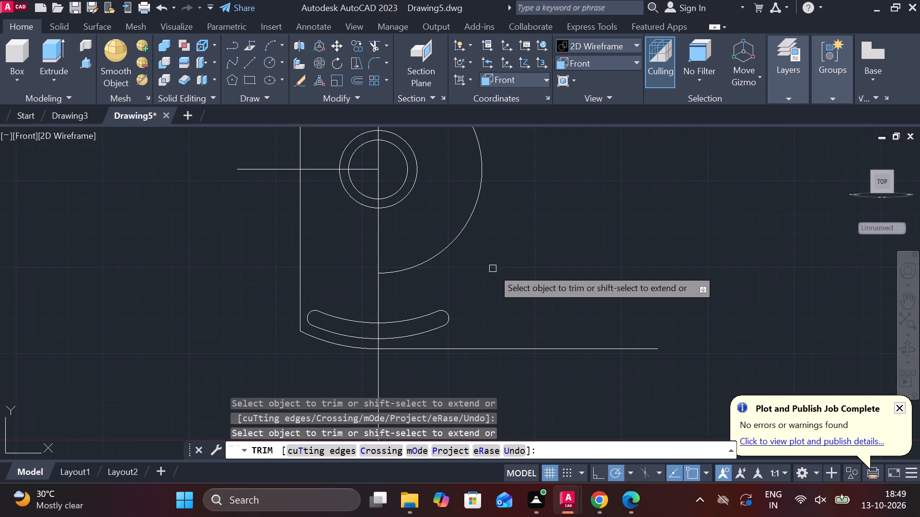
pyautogui.press('Escape')
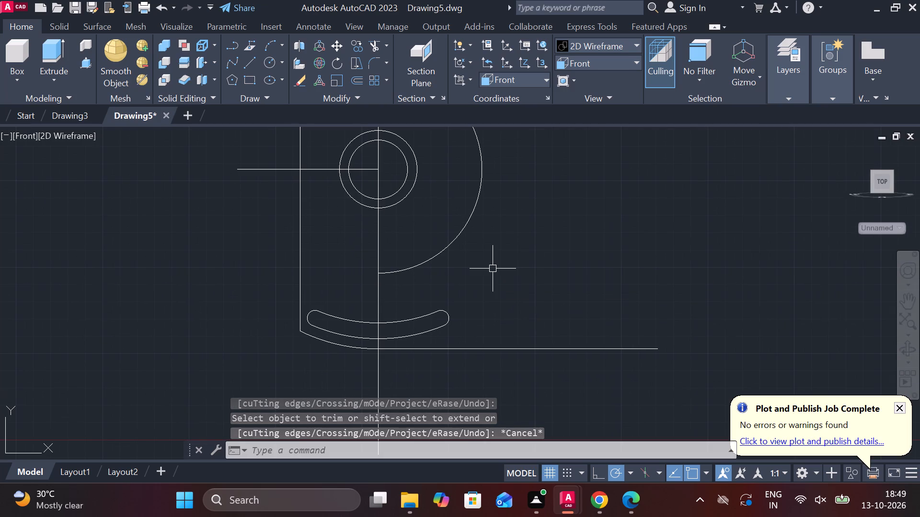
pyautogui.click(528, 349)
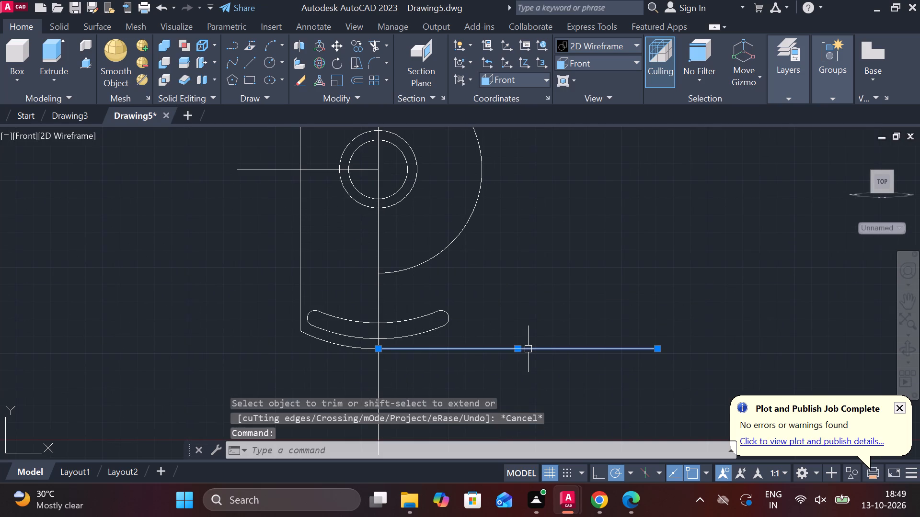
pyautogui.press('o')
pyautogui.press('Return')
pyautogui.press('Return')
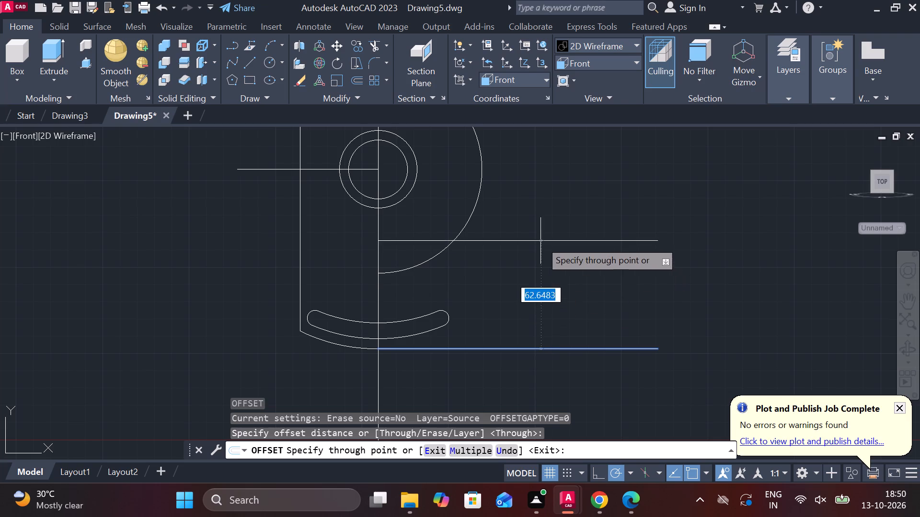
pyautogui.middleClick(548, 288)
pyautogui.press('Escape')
# Offset the vertical centreline by 67.72 to its right side.
pyautogui.moveTo(548, 276); pyautogui.dragTo(543, 371, button='middle')
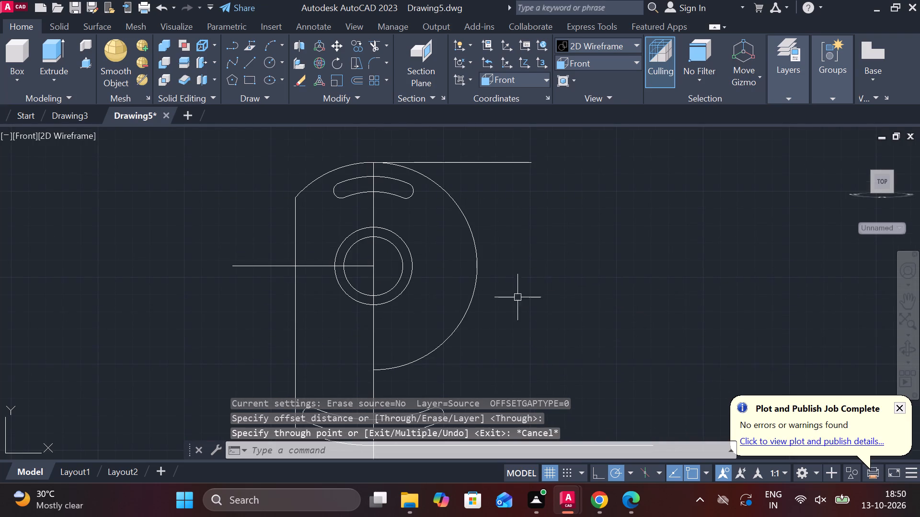
pyautogui.click(375, 211)
pyautogui.press('o')
pyautogui.press('Return')
pyautogui.press('Return')
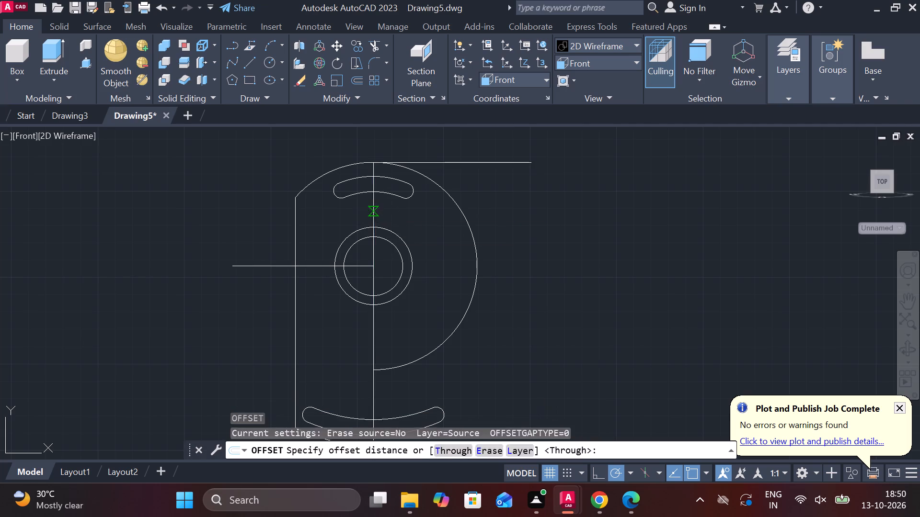
pyautogui.write('67.')
pyautogui.press('7')
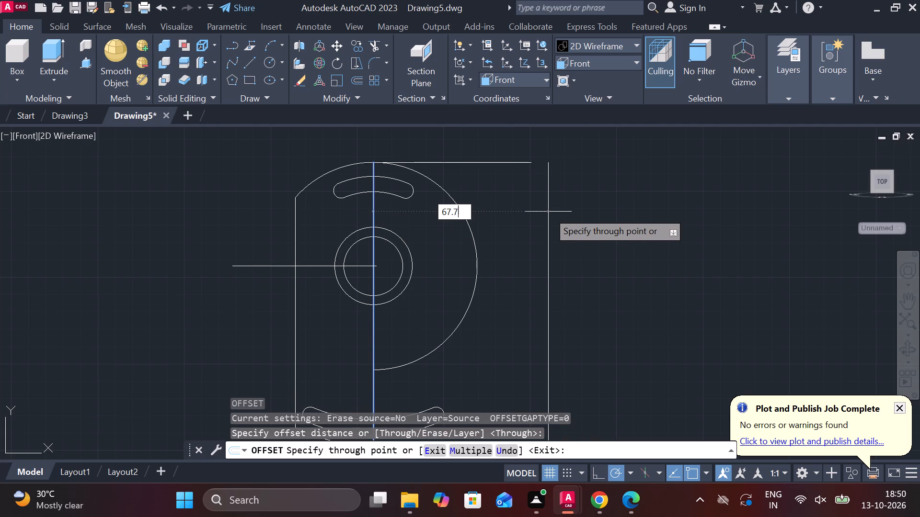
pyautogui.write('2')
pyautogui.press('space')
pyautogui.press('space')
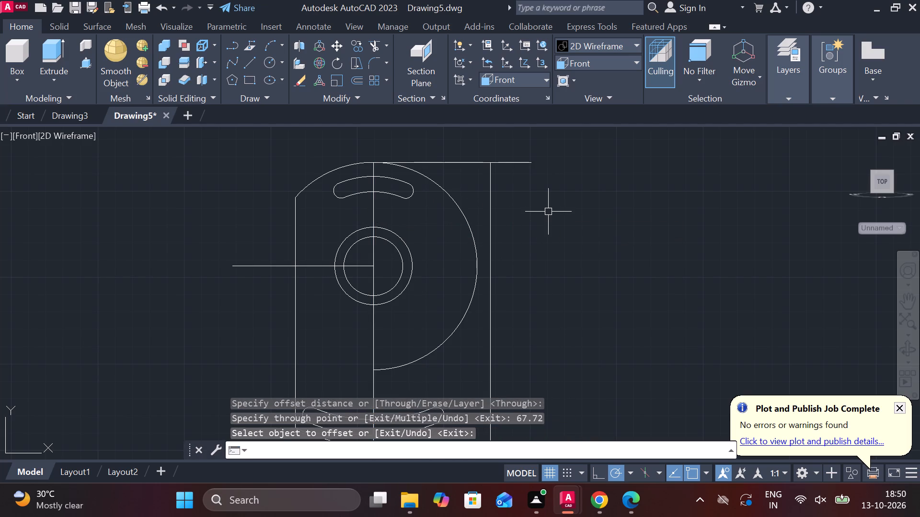
# Draw a circle of radius 38 centred where the upper horizontal line meets the new offset vertical line.
pyautogui.moveTo(508, 220); pyautogui.dragTo(494, 260, button='middle')
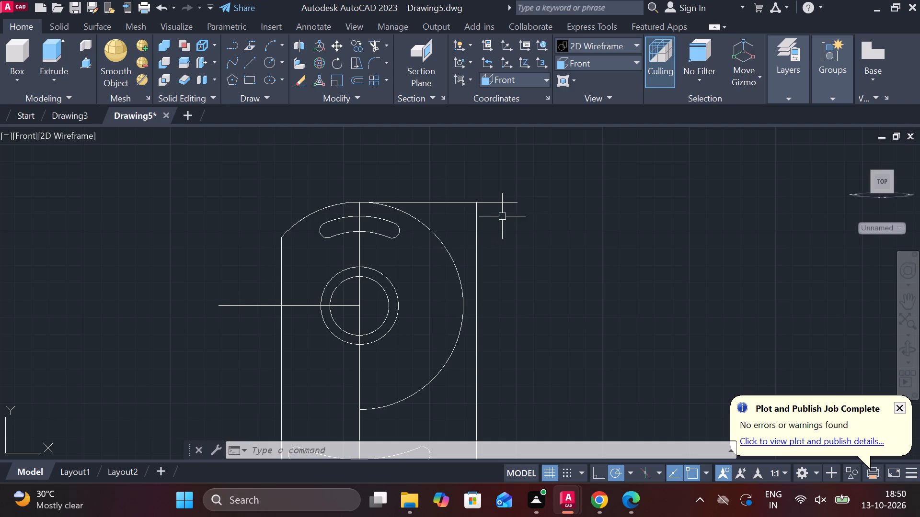
pyautogui.write('c')
pyautogui.press('space')
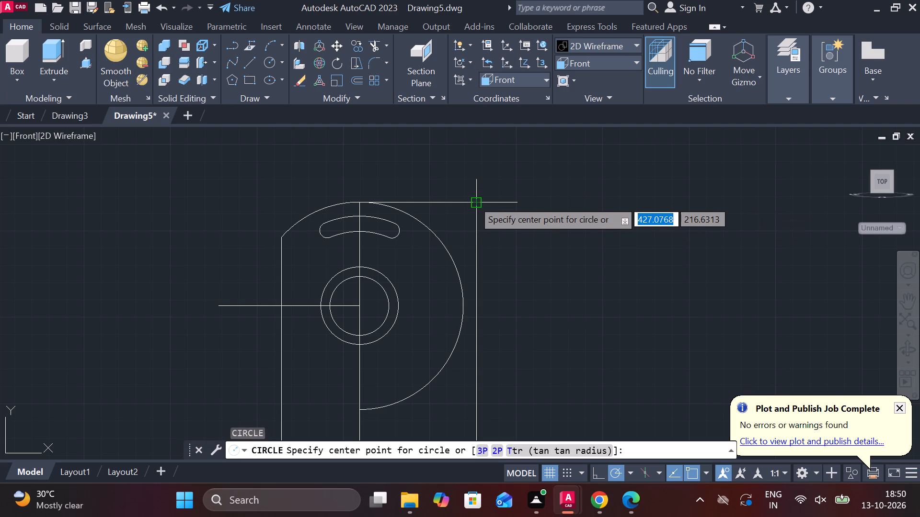
pyautogui.click(473, 200)
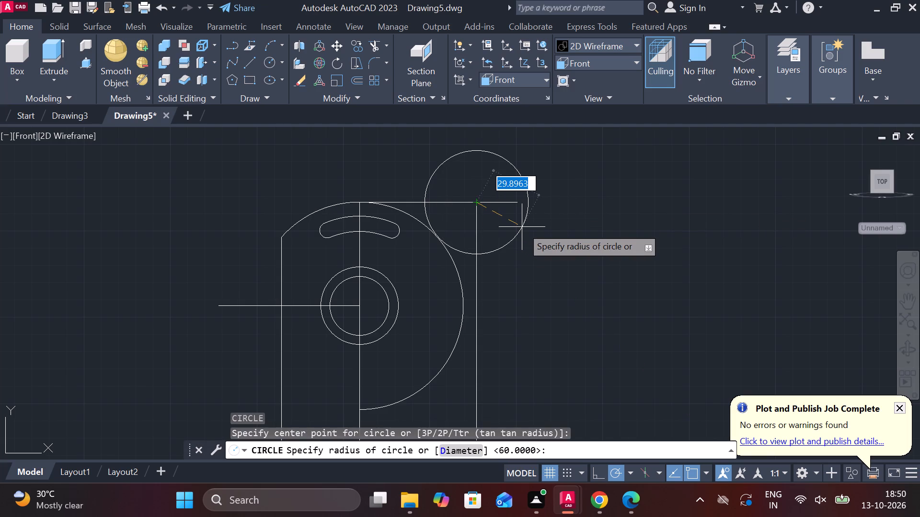
pyautogui.write('38')
pyautogui.press('space')
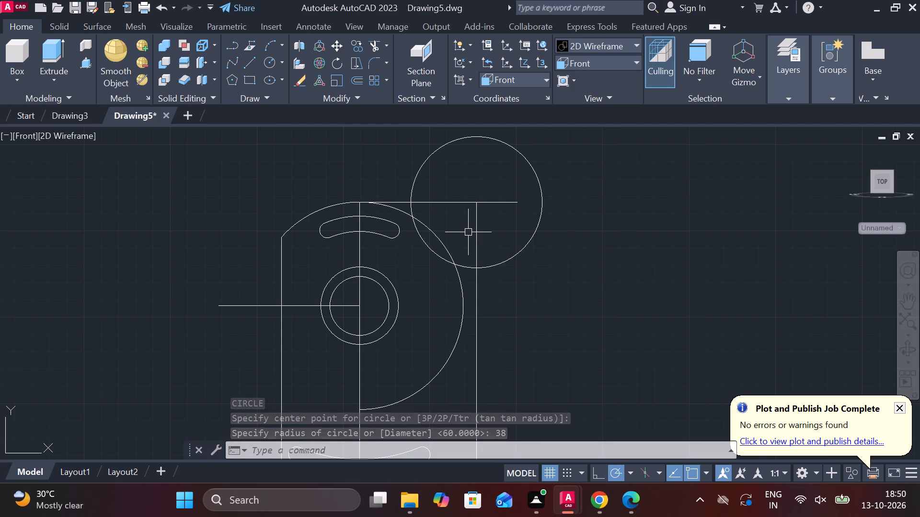
# Trim the radius 38 circle and the radius 60 arc to leave only a concave notch in the profile's upper-right edge.
pyautogui.write('tr')
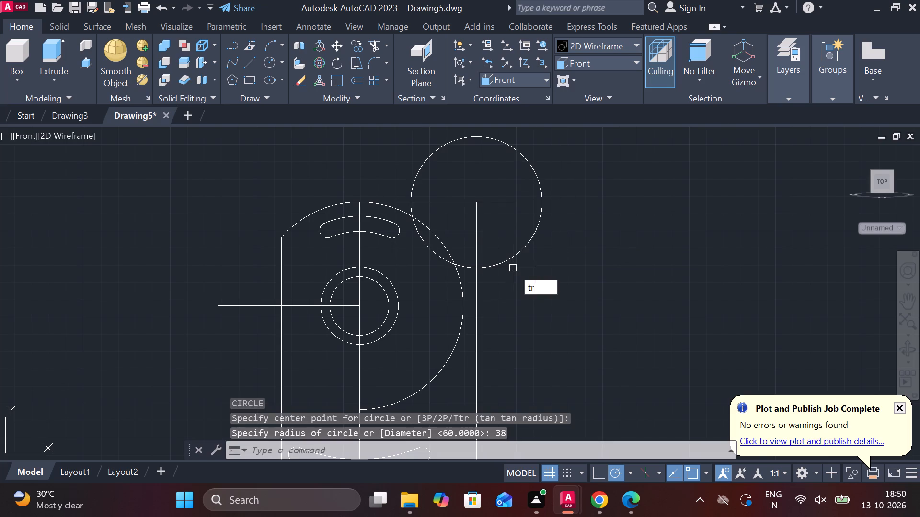
pyautogui.press('space')
pyautogui.click(468, 270)
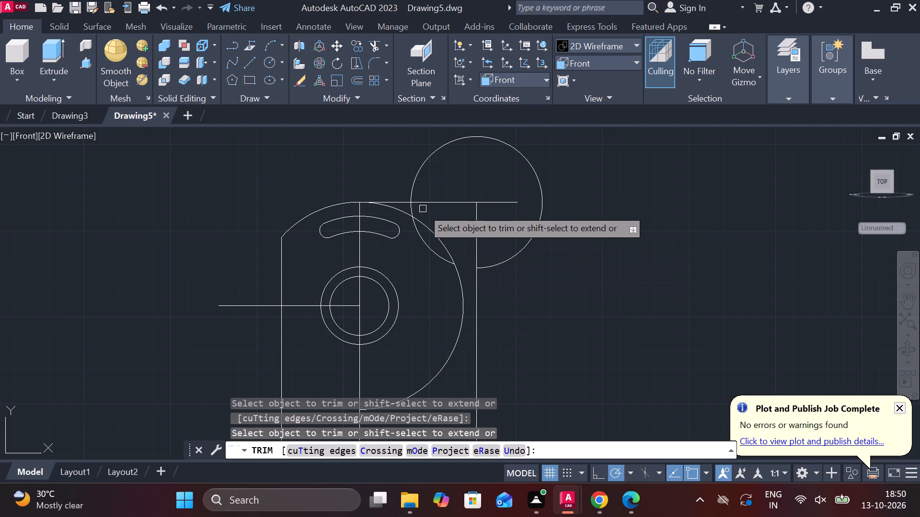
pyautogui.click(414, 209)
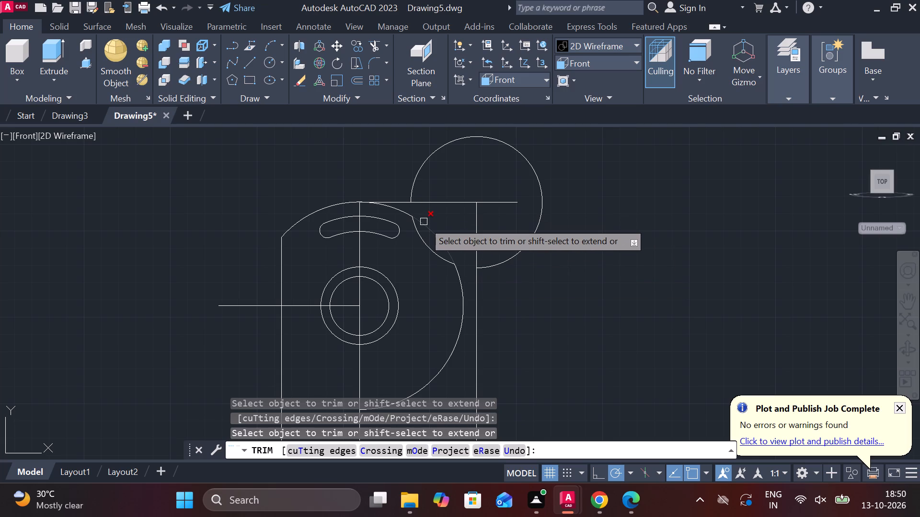
pyautogui.click(424, 222)
pyautogui.click(421, 168)
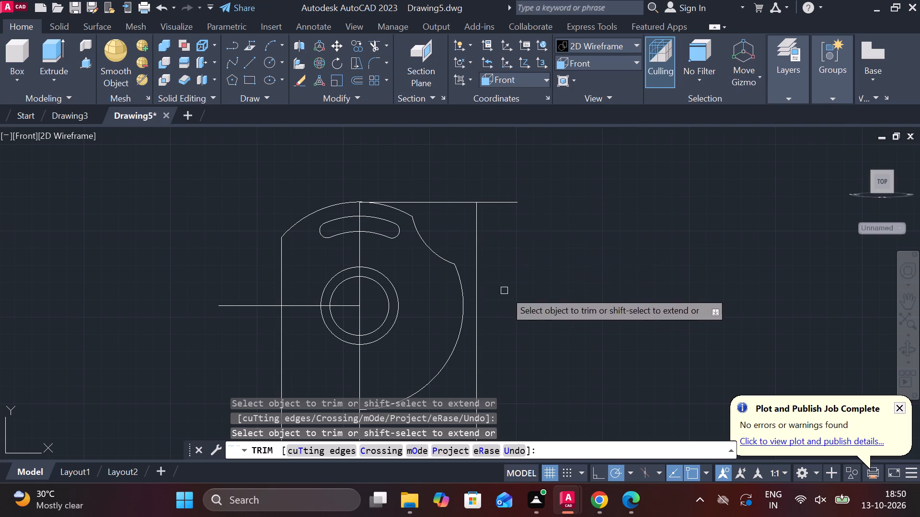
pyautogui.moveTo(516, 313); pyautogui.dragTo(480, 290, button='middle')
pyautogui.press('Escape')
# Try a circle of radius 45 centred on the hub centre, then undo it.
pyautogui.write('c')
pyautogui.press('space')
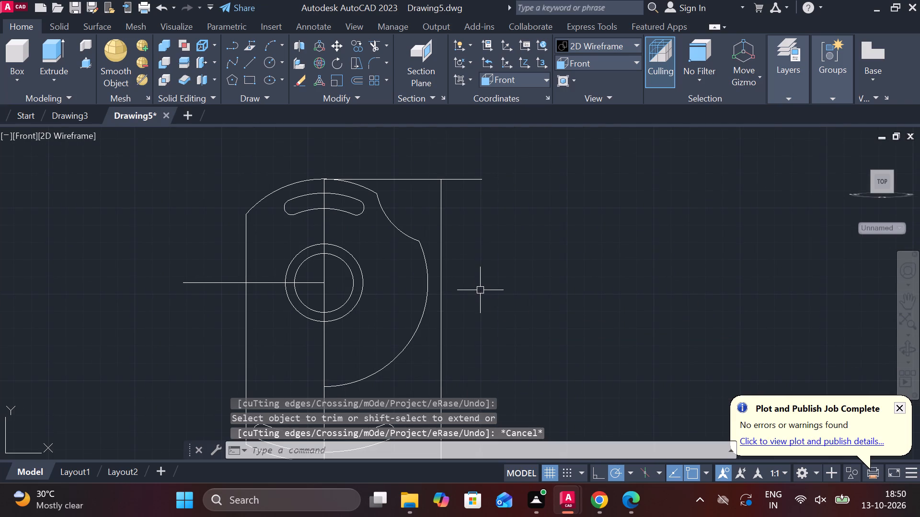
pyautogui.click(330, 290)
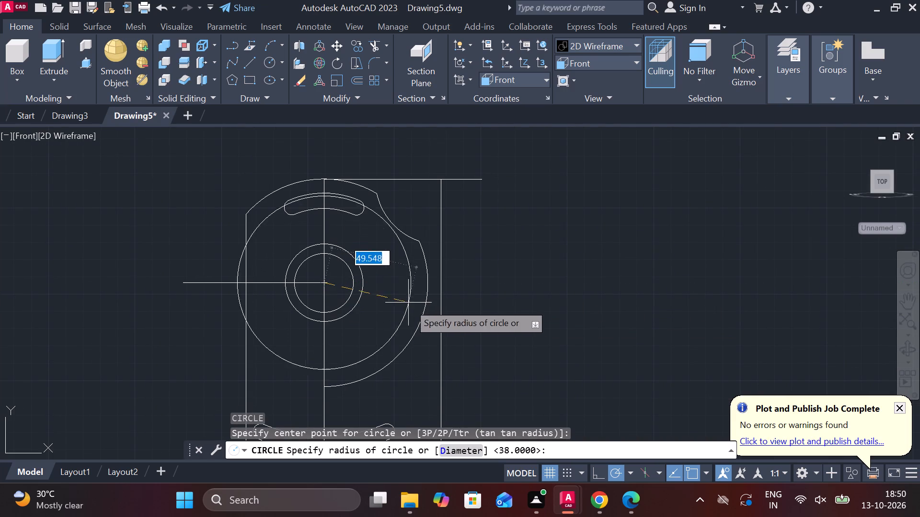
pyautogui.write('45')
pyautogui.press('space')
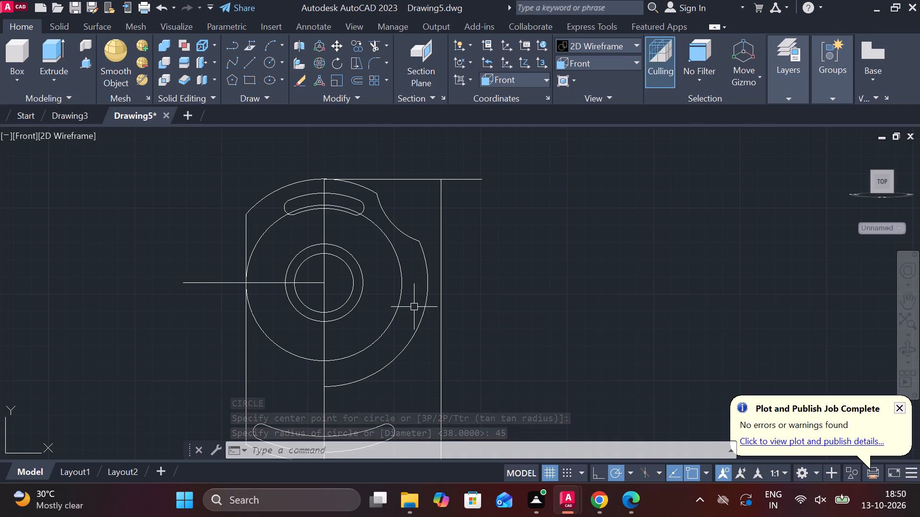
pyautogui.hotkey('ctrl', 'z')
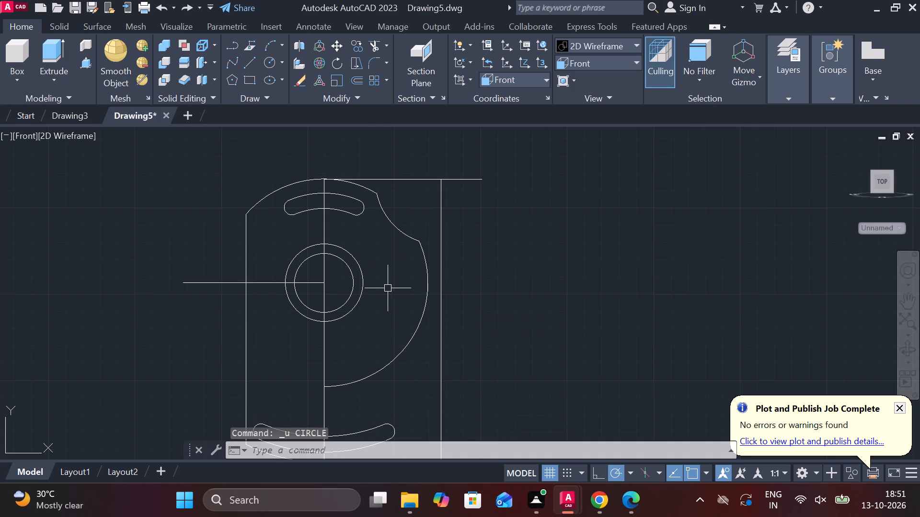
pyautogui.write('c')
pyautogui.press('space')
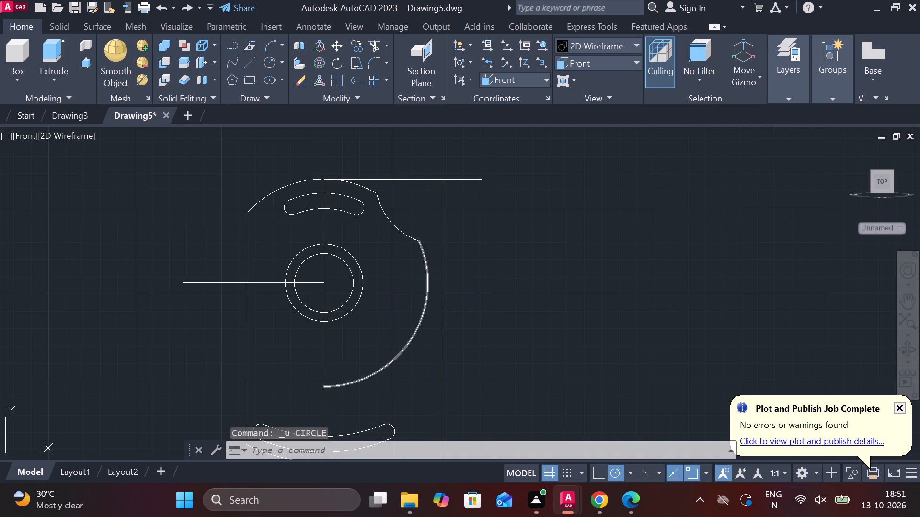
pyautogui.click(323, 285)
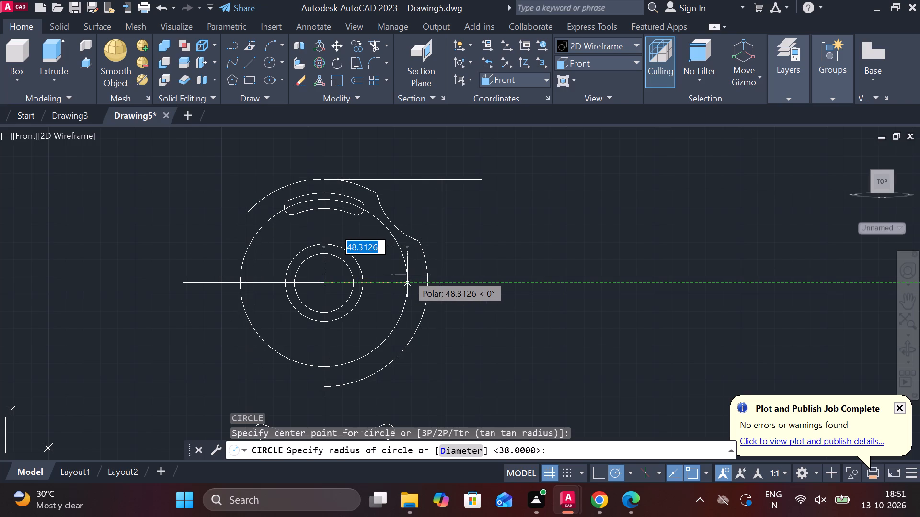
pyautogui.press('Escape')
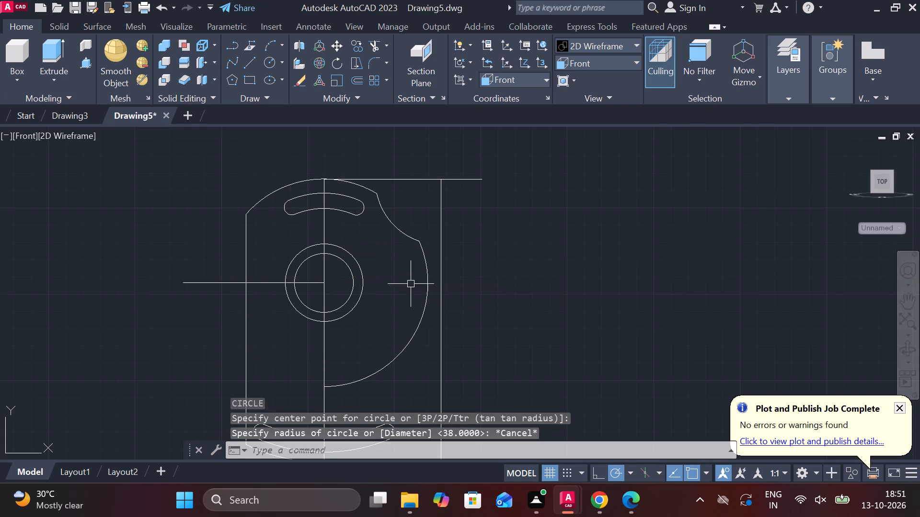
# Trim the vertical centreline and the offset vertical line where they extend below the bottom horizontal line.
pyautogui.moveTo(392, 295); pyautogui.dragTo(423, 281, button='middle')
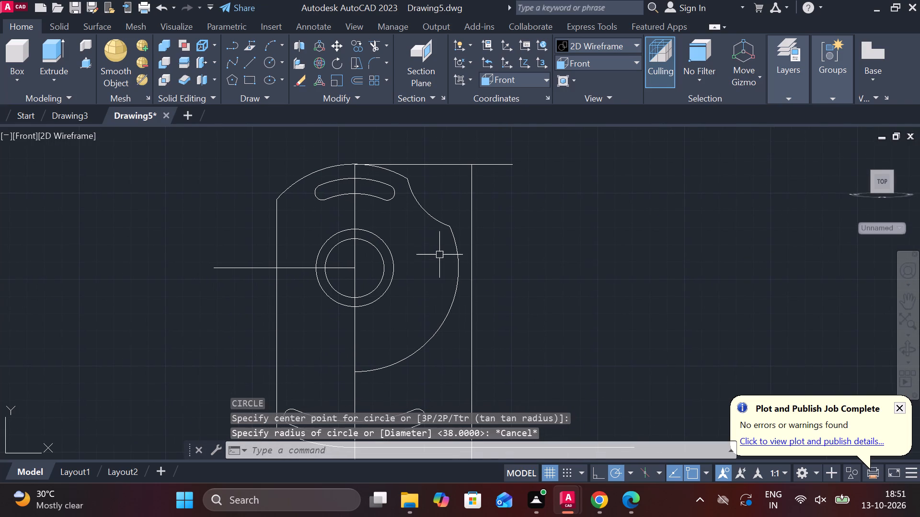
pyautogui.moveTo(402, 233); pyautogui.dragTo(424, 243, button='middle')
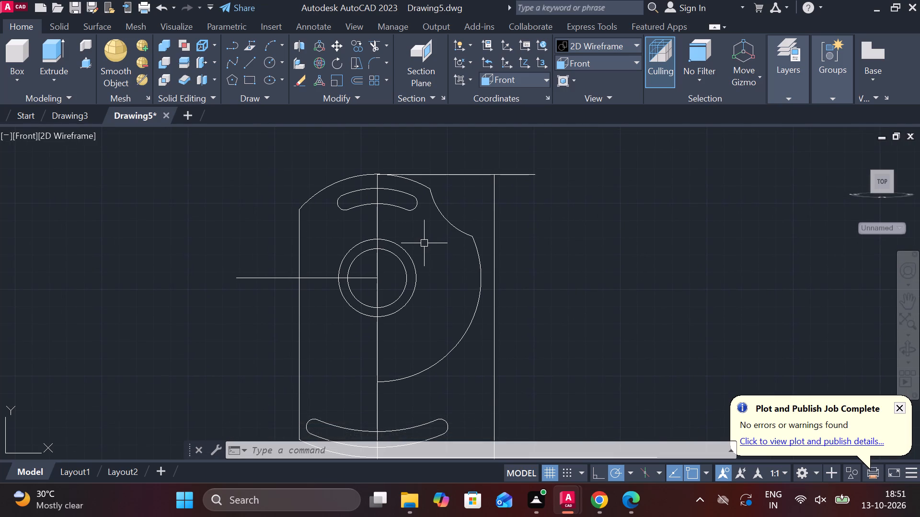
pyautogui.moveTo(421, 243); pyautogui.dragTo(398, 192, button='middle')
pyautogui.moveTo(491, 309); pyautogui.dragTo(438, 254, button='middle')
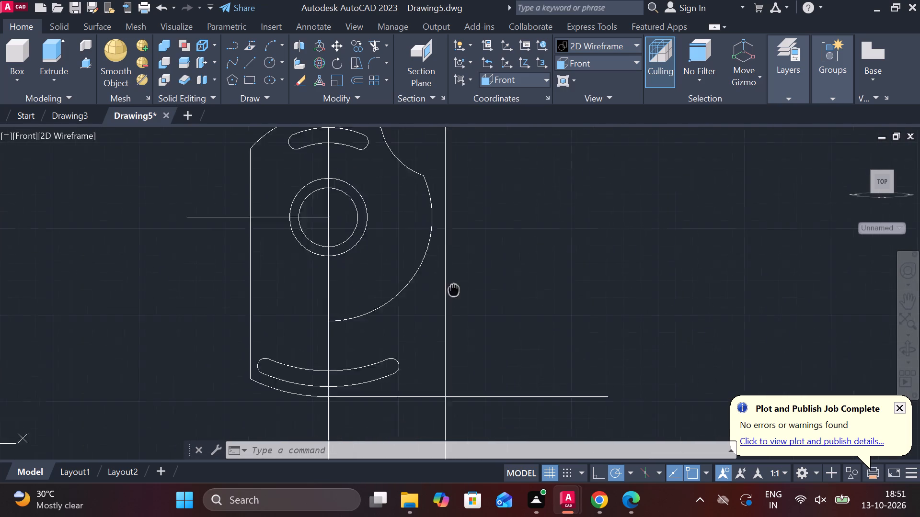
pyautogui.moveTo(438, 254); pyautogui.dragTo(434, 229, button='middle')
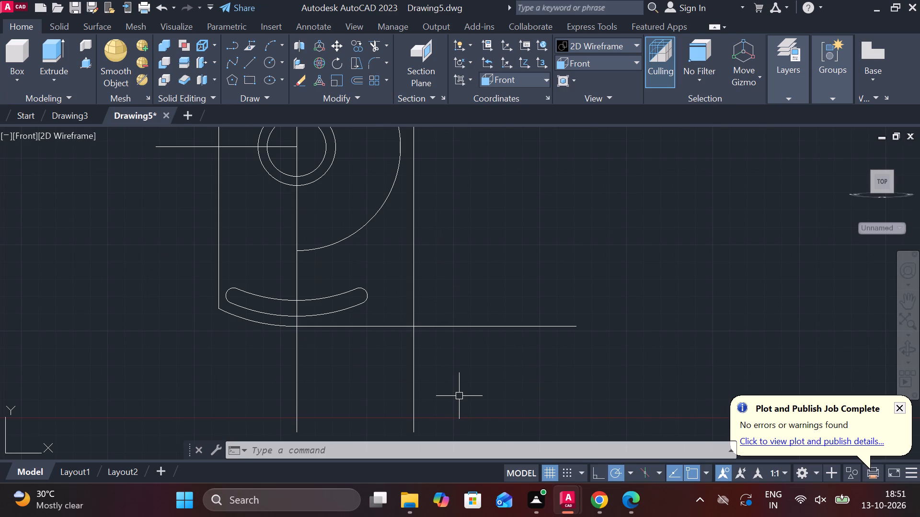
pyautogui.write('tr')
pyautogui.press('space')
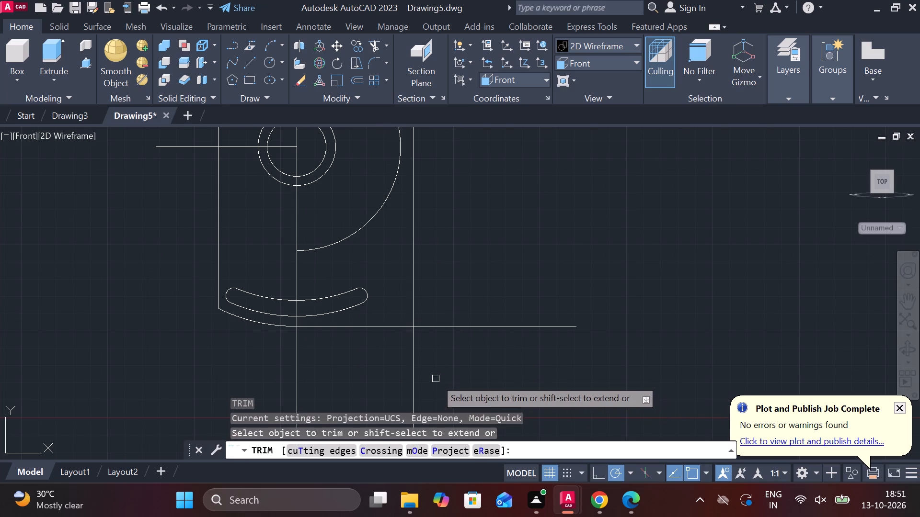
pyautogui.moveTo(436, 379); pyautogui.dragTo(255, 380)
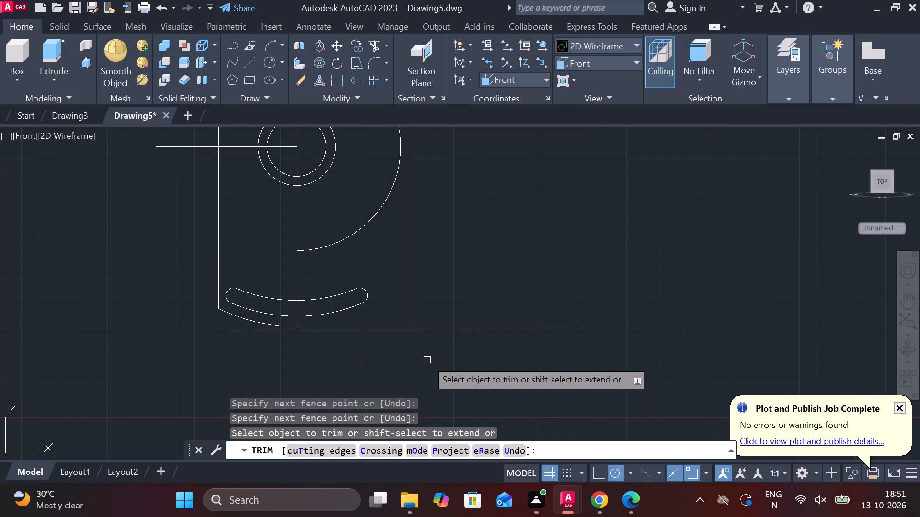
pyautogui.press('Escape')
# Extend the profile's bottom arc to meet the offset vertical line on the right side.
pyautogui.moveTo(464, 301); pyautogui.dragTo(492, 324, button='middle')
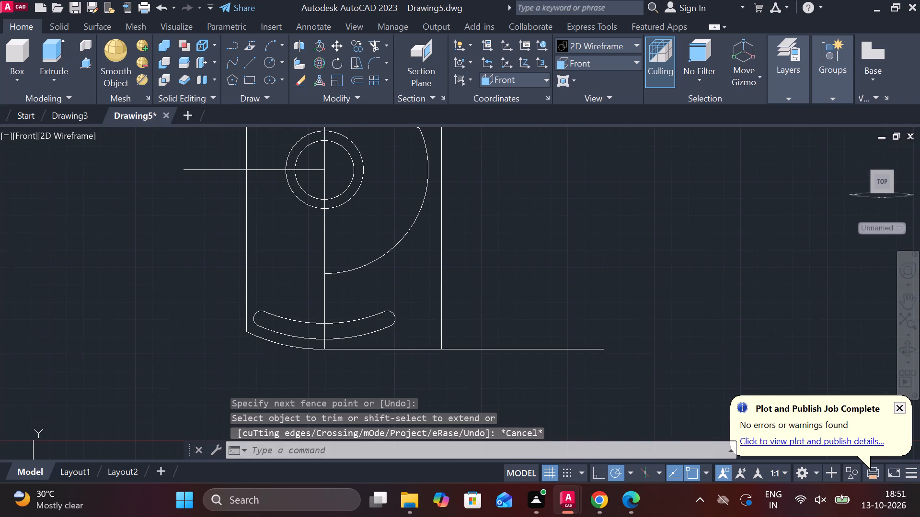
pyautogui.write('ex')
pyautogui.press('space')
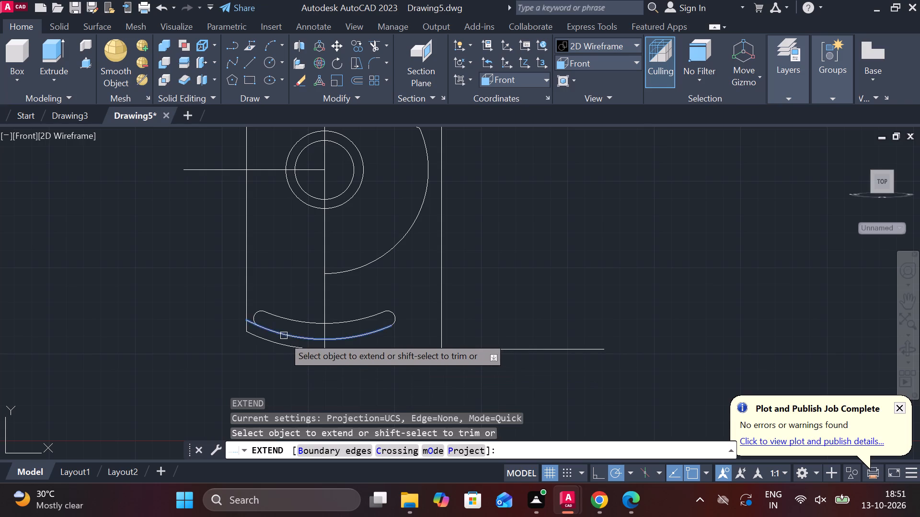
pyautogui.click(287, 345)
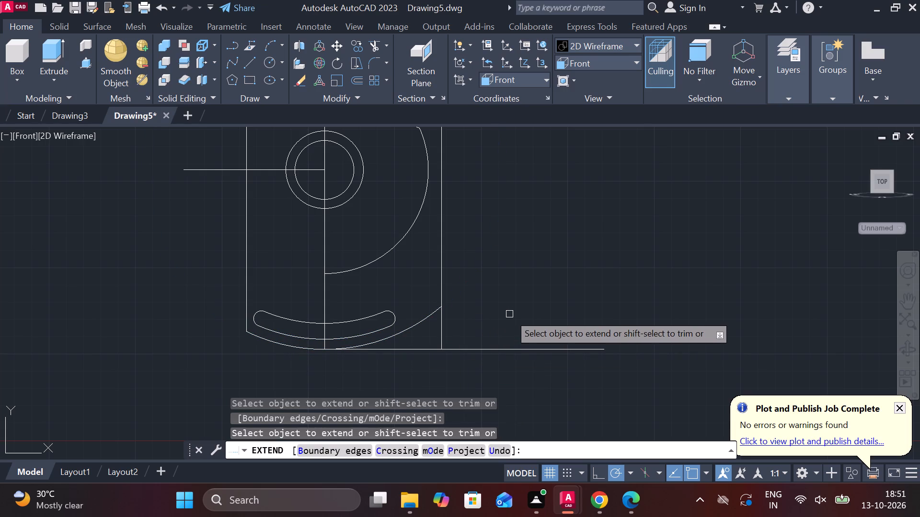
pyautogui.press('Escape')
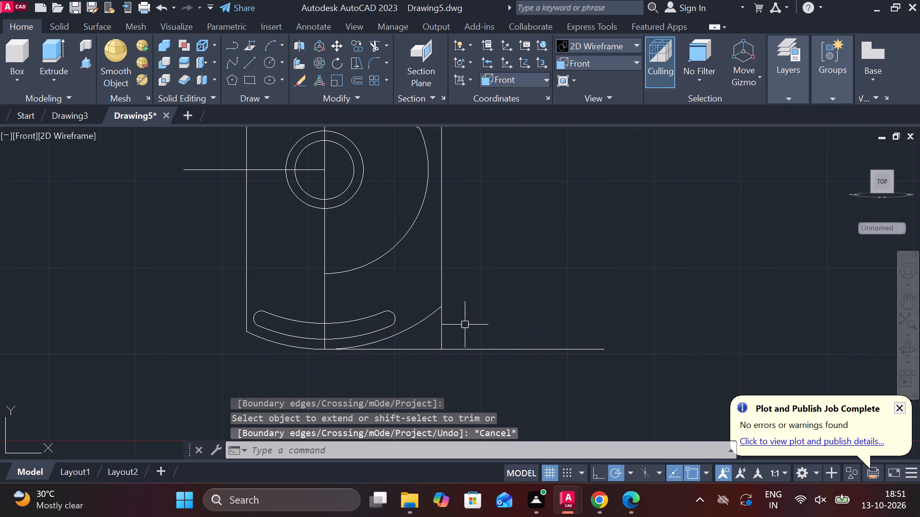
# Offset the bottom horizontal line upward by 58.
pyautogui.moveTo(469, 316); pyautogui.dragTo(491, 341, button='middle')
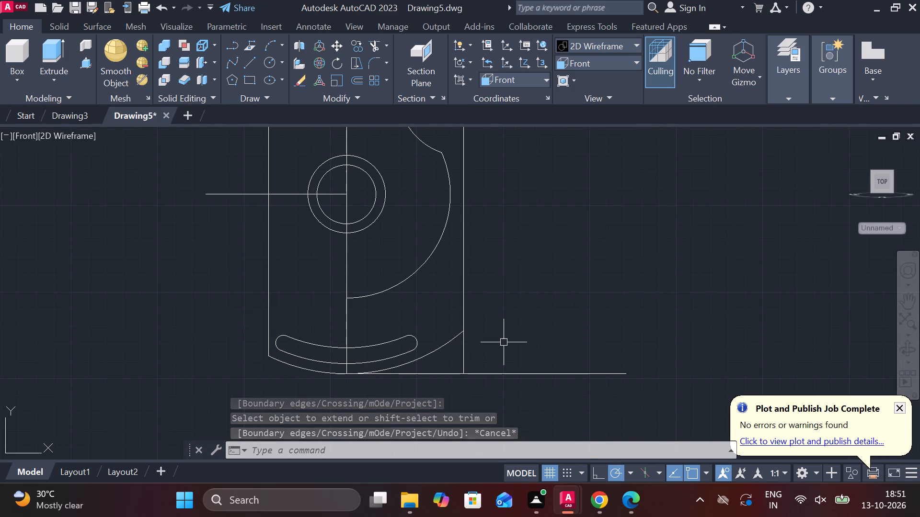
pyautogui.scroll(2, 372, 374)
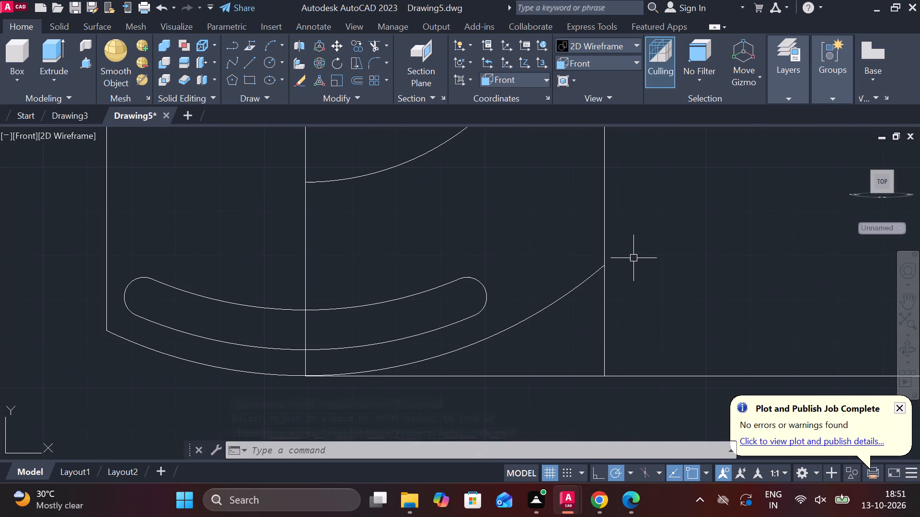
pyautogui.scroll(-1, 633, 258)
pyautogui.moveTo(636, 258); pyautogui.dragTo(523, 294, button='middle')
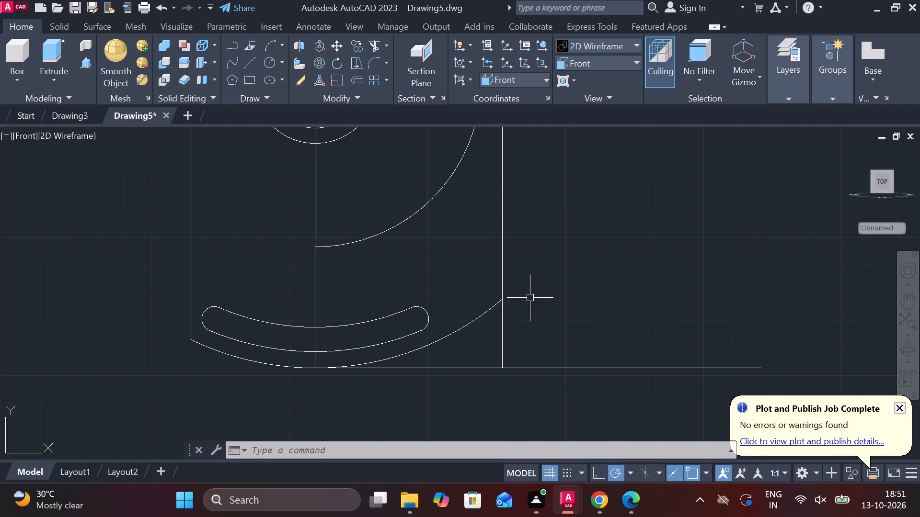
pyautogui.moveTo(542, 305); pyautogui.dragTo(495, 335, button='middle')
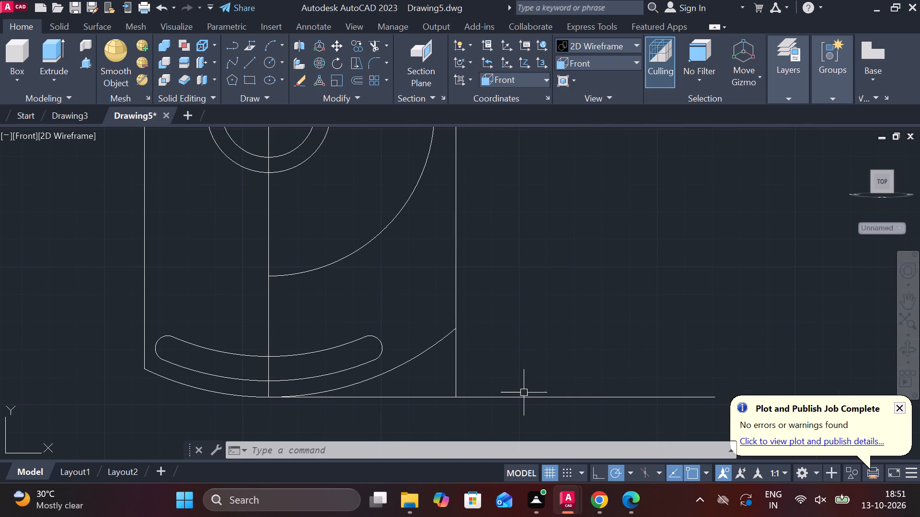
pyautogui.click(525, 394)
pyautogui.click(549, 372)
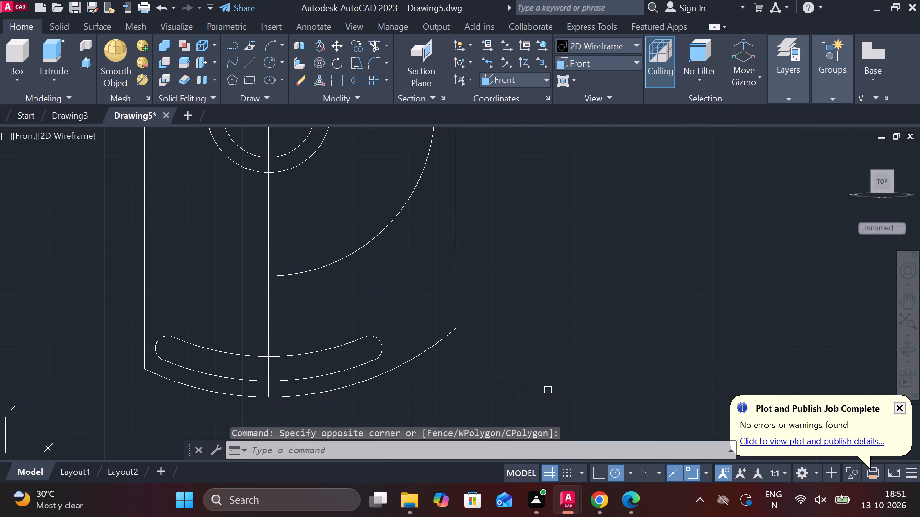
pyautogui.click(549, 397)
pyautogui.press('o')
pyautogui.press('Return')
pyautogui.press('Return')
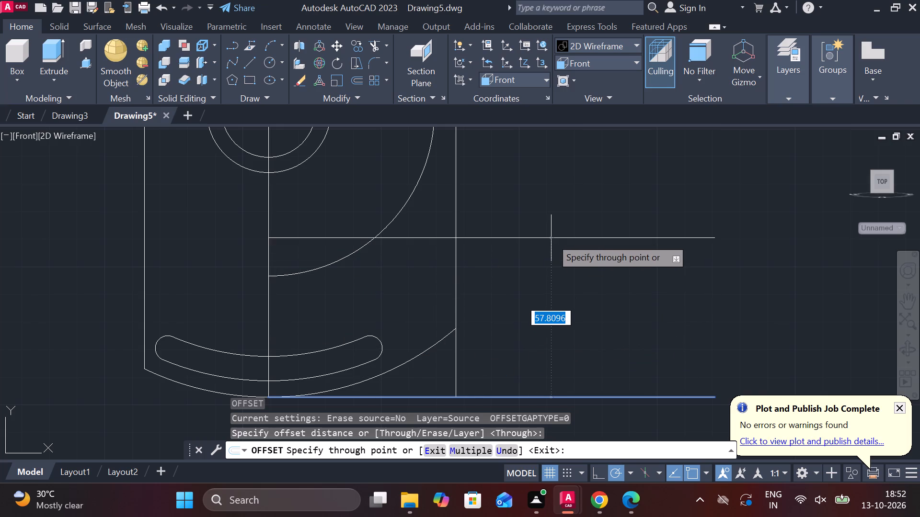
pyautogui.moveTo(598, 213); pyautogui.dragTo(608, 274, button='middle')
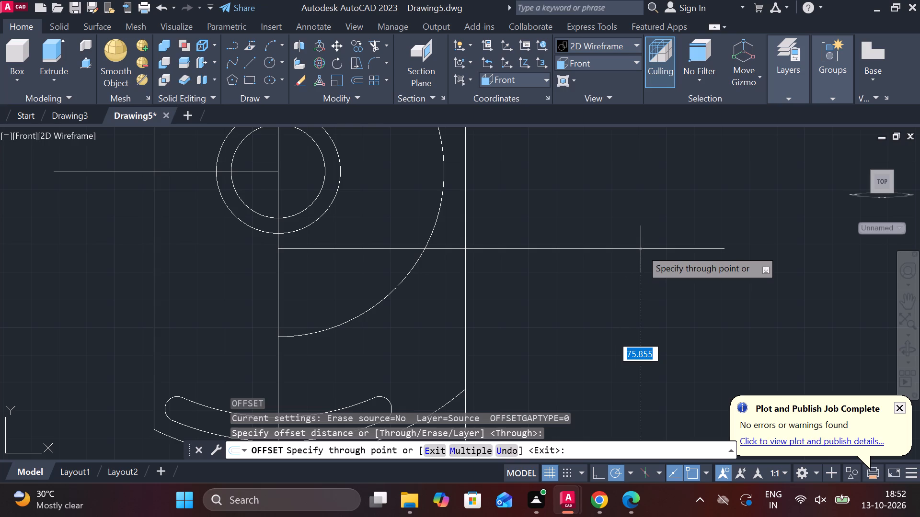
pyautogui.write('58')
pyautogui.press('Return')
# Offset the new horizontal line upward by 15.
pyautogui.scroll(-1, 625, 252)
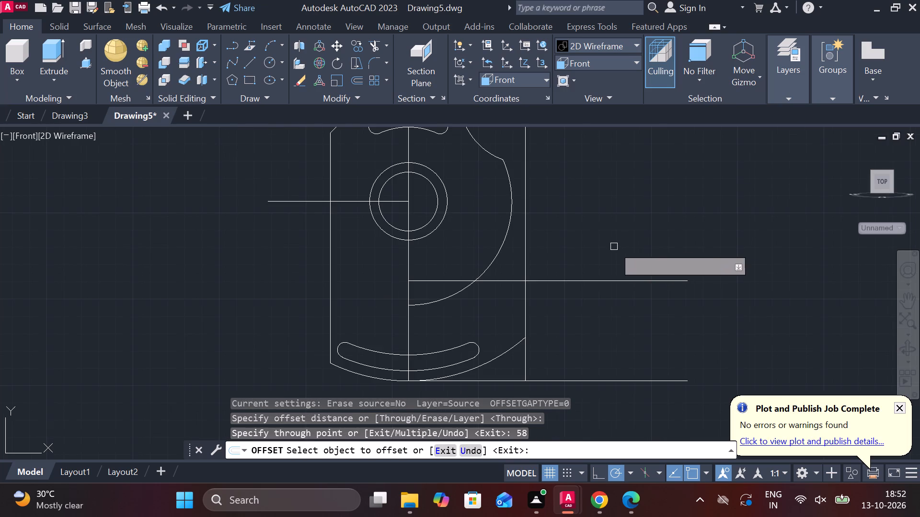
pyautogui.moveTo(613, 246); pyautogui.dragTo(670, 227, button='middle')
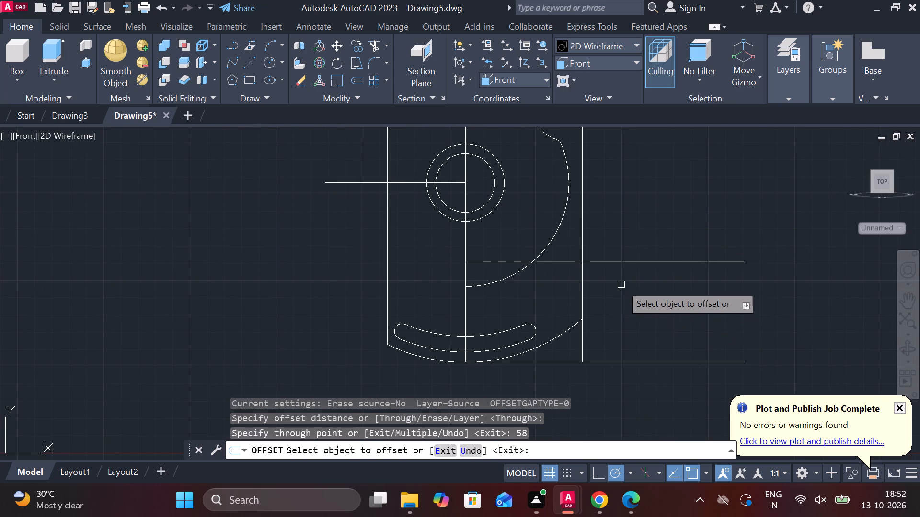
pyautogui.moveTo(623, 284); pyautogui.dragTo(638, 294, button='middle')
pyautogui.click(631, 275)
pyautogui.write('15')
pyautogui.press('space')
pyautogui.moveTo(618, 204); pyautogui.dragTo(644, 226, button='middle')
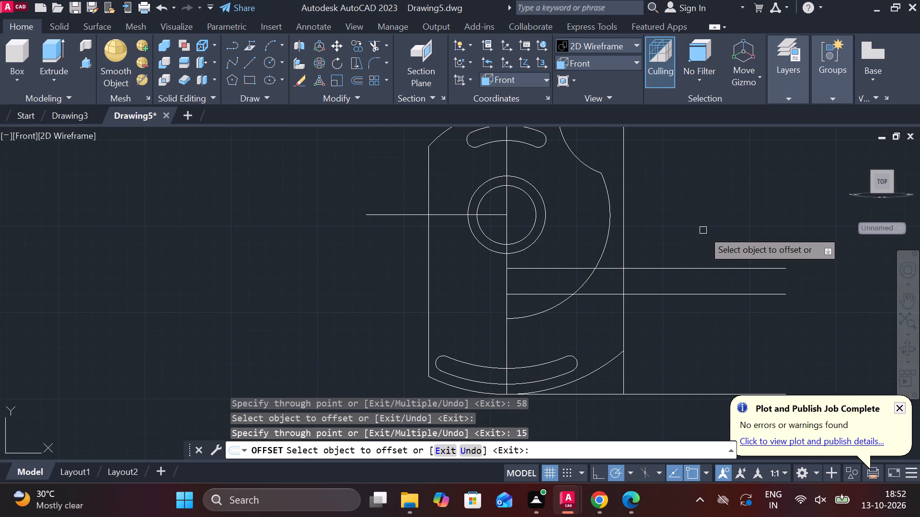
pyautogui.press('Escape')
# Draw a line about 104 long at 111° from where the upper of the two new horizontal lines meets the offset vertical line.
pyautogui.press('l')
pyautogui.press('Return')
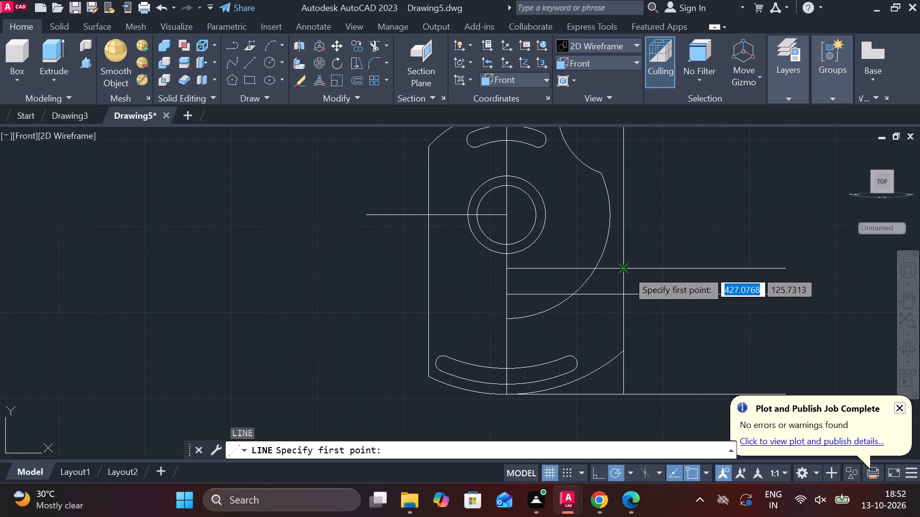
pyautogui.click(627, 270)
pyautogui.moveTo(590, 192); pyautogui.dragTo(607, 249, button='middle')
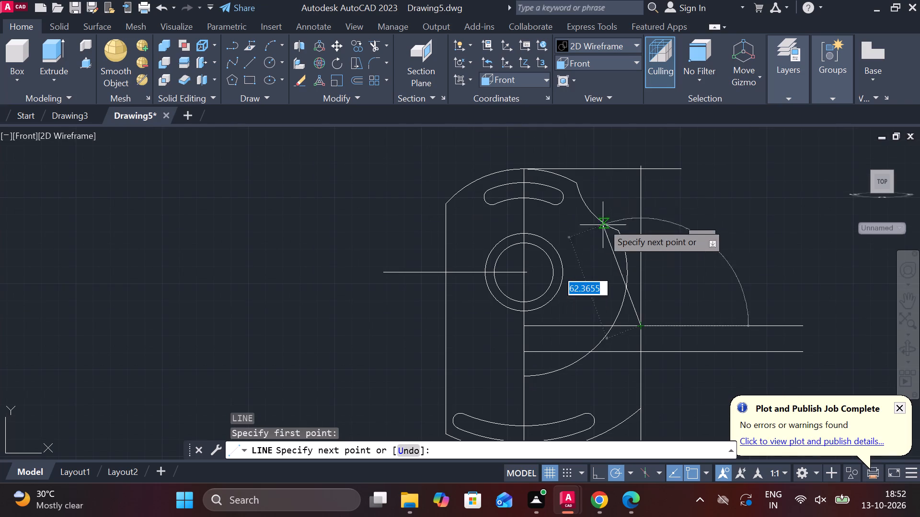
pyautogui.press('Tab')
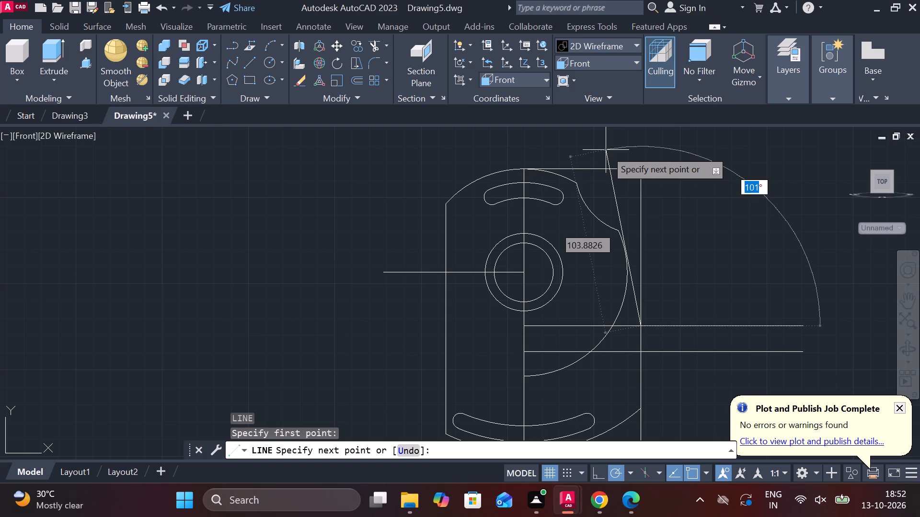
pyautogui.write('111')
pyautogui.press('Return')
pyautogui.scroll(1, 676, 279)
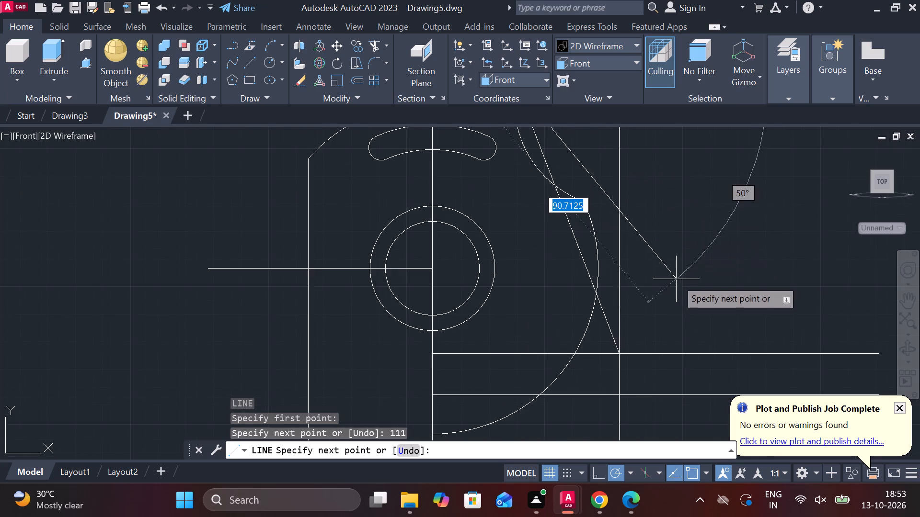
pyautogui.moveTo(673, 285); pyautogui.dragTo(766, 283, button='middle')
pyautogui.press('Escape')
# Draw a circle of radius 45 centred on the hub centre.
pyautogui.scroll(-1, 770, 279)
pyautogui.moveTo(770, 279); pyautogui.dragTo(725, 281, button='middle')
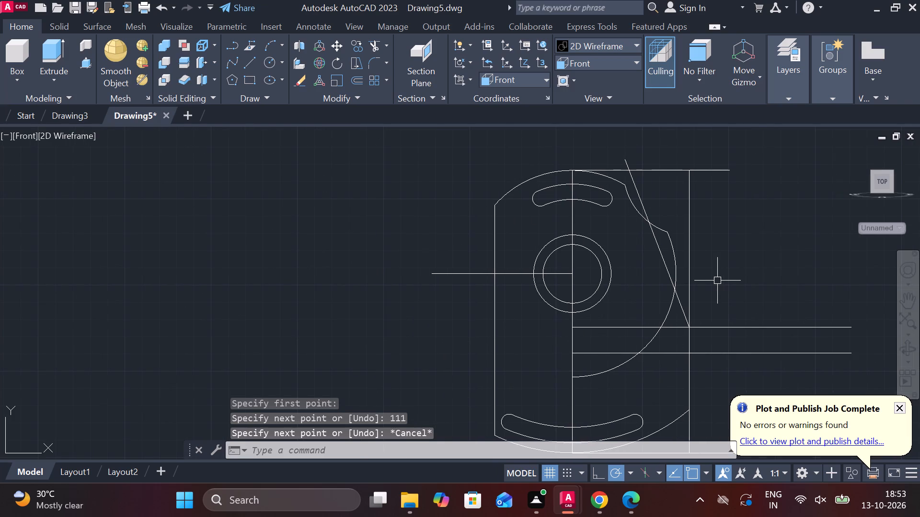
pyautogui.moveTo(718, 280); pyautogui.dragTo(748, 299, button='middle')
pyautogui.write('c')
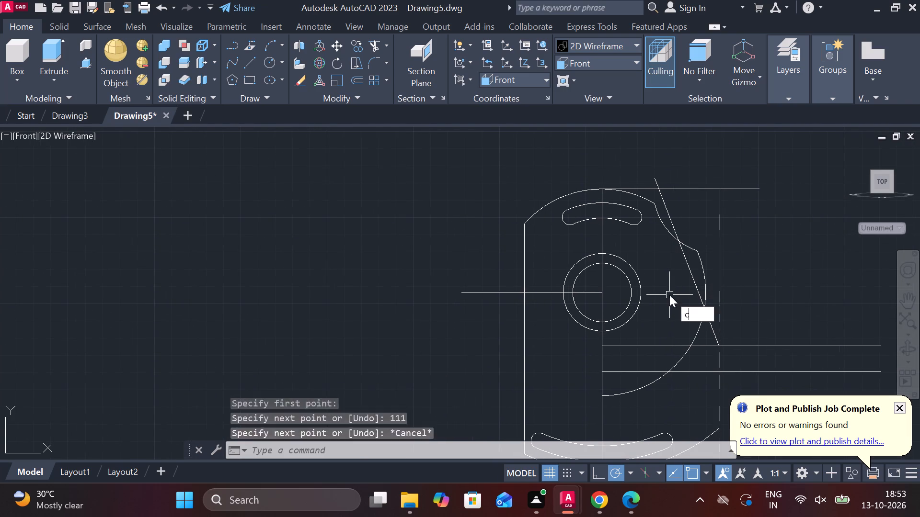
pyautogui.press('space')
pyautogui.click(609, 291)
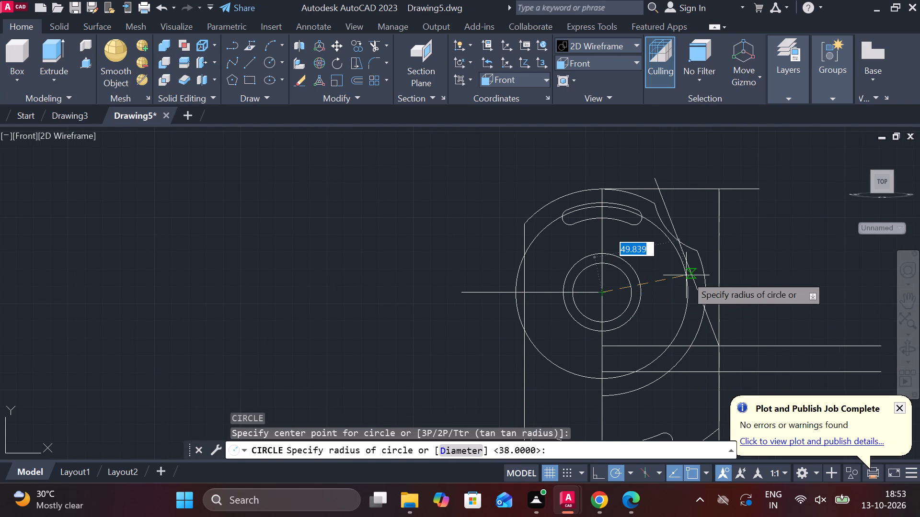
pyautogui.scroll(1, 681, 294)
pyautogui.moveTo(671, 291); pyautogui.dragTo(638, 291, button='middle')
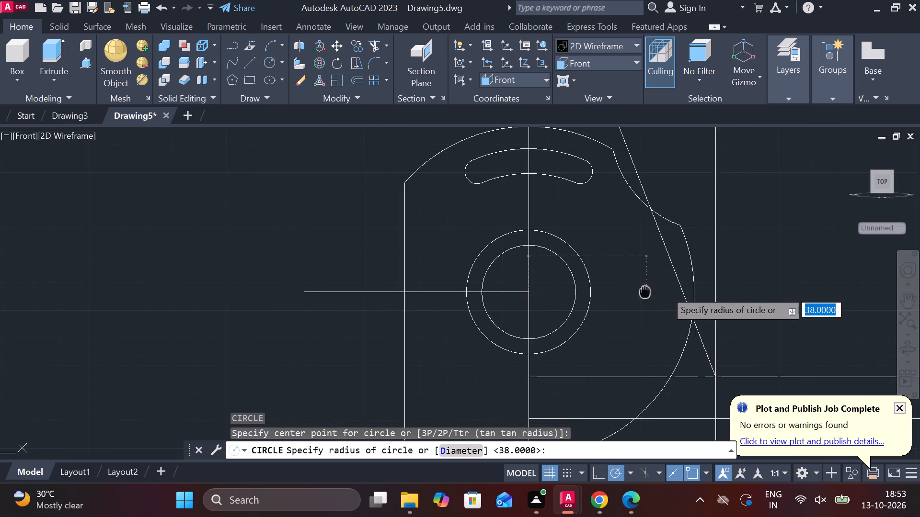
pyautogui.moveTo(638, 291); pyautogui.dragTo(643, 268, button='middle')
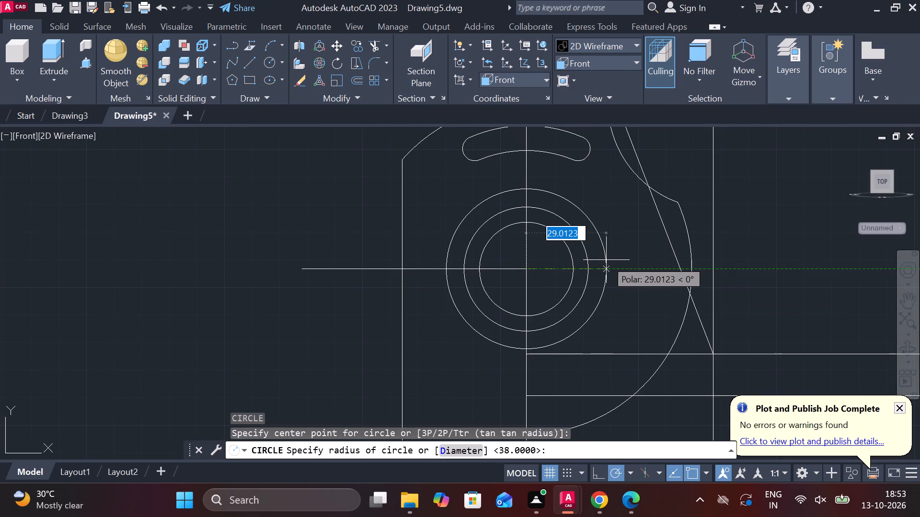
pyautogui.moveTo(622, 252); pyautogui.dragTo(598, 252, button='middle')
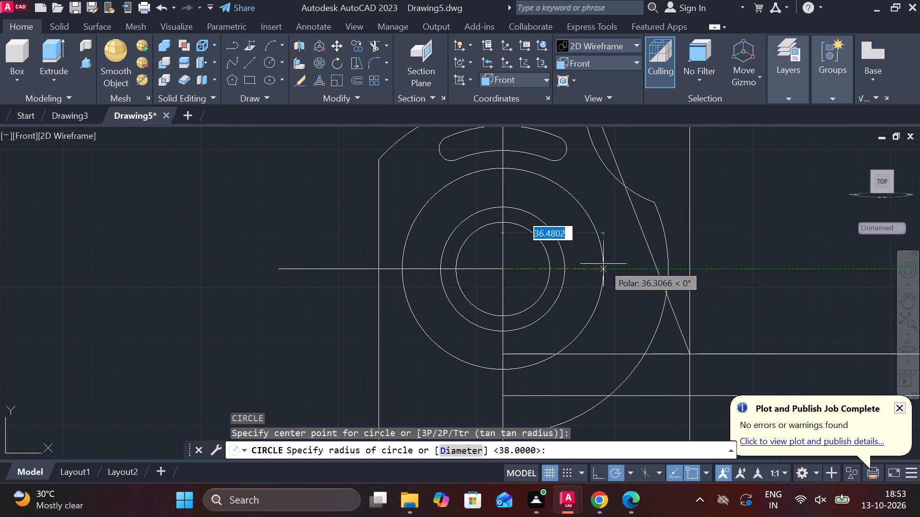
pyautogui.press('4')
pyautogui.write('5')
pyautogui.press('space')
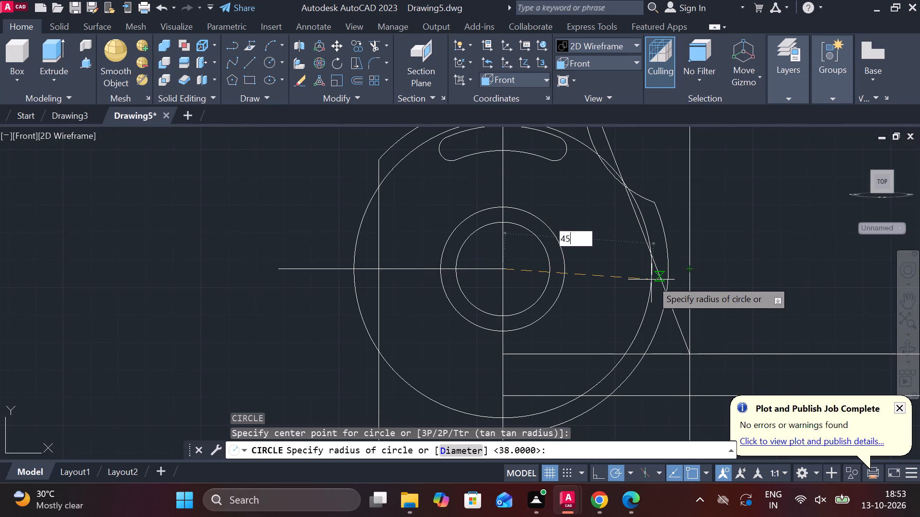
pyautogui.scroll(1, 640, 272)
pyautogui.moveTo(639, 272); pyautogui.dragTo(610, 281, button='middle')
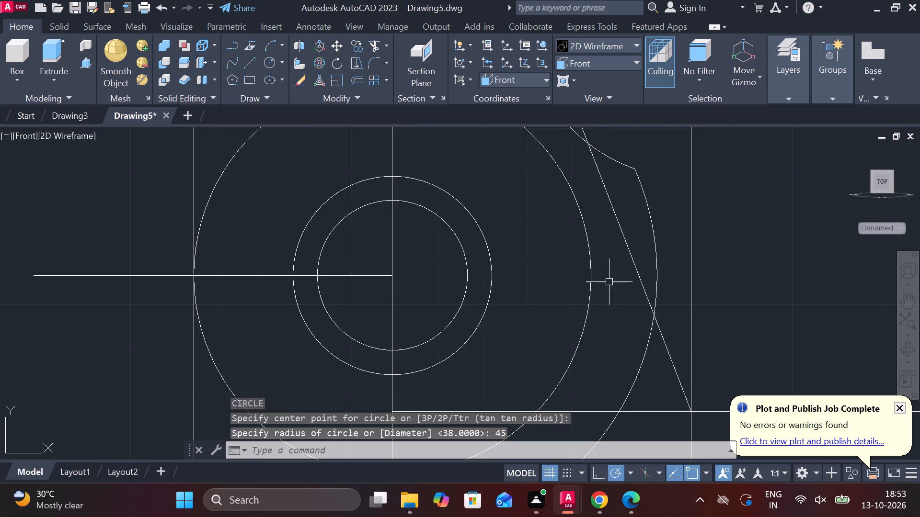
pyautogui.scroll(-1, 602, 282)
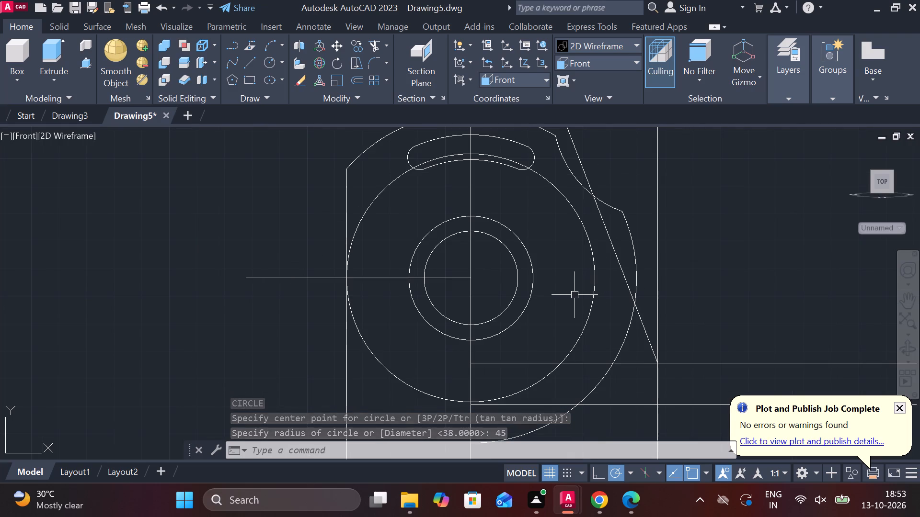
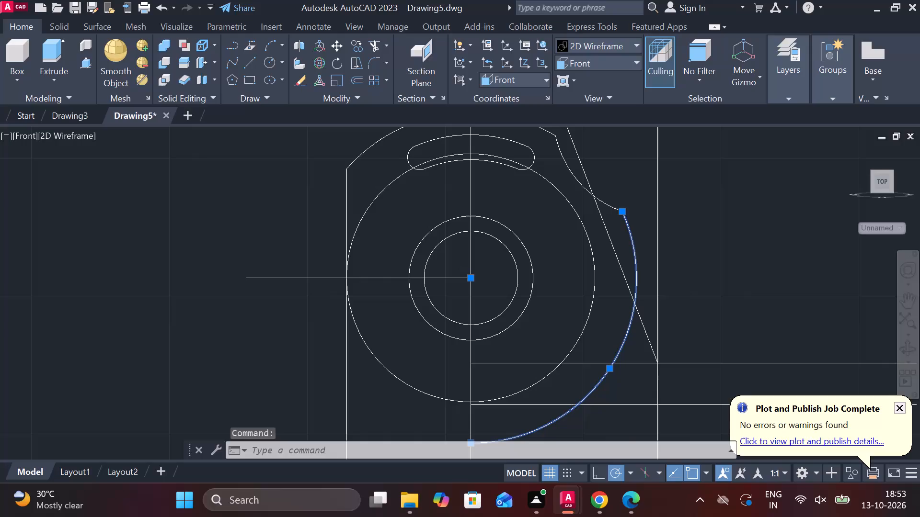
# Erase the selected large arc running from the concave arc's lower end to the vertical centreline below the hub.
pyautogui.write('e')
pyautogui.press('space')
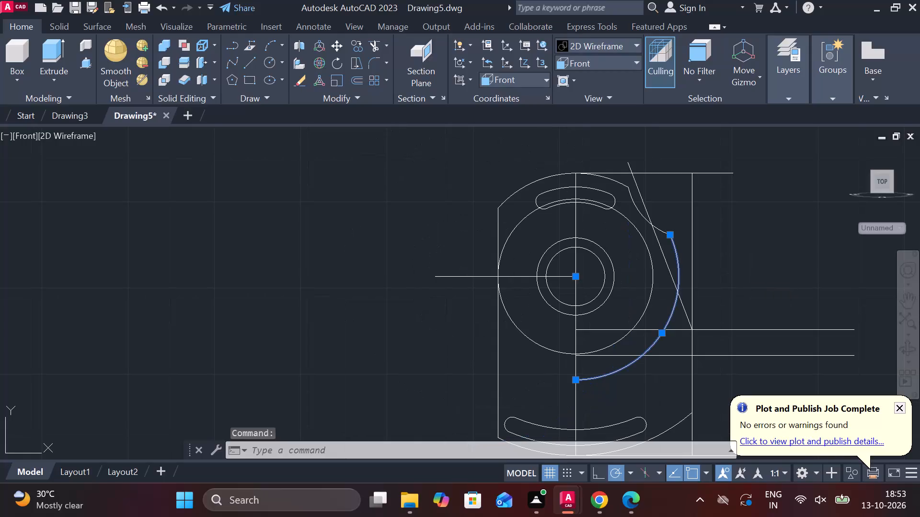
pyautogui.press('Escape')
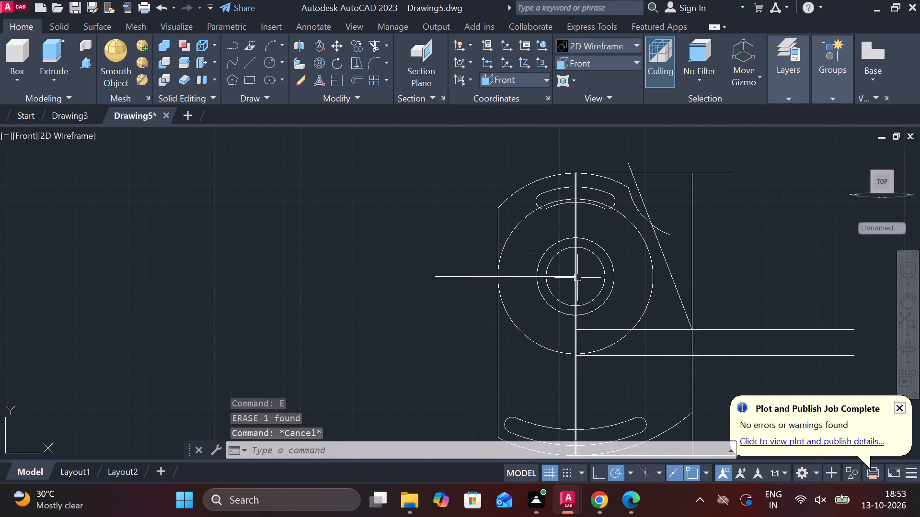
# Erase the radius 45 circle centred on the hub.
pyautogui.scroll(-1, 571, 278)
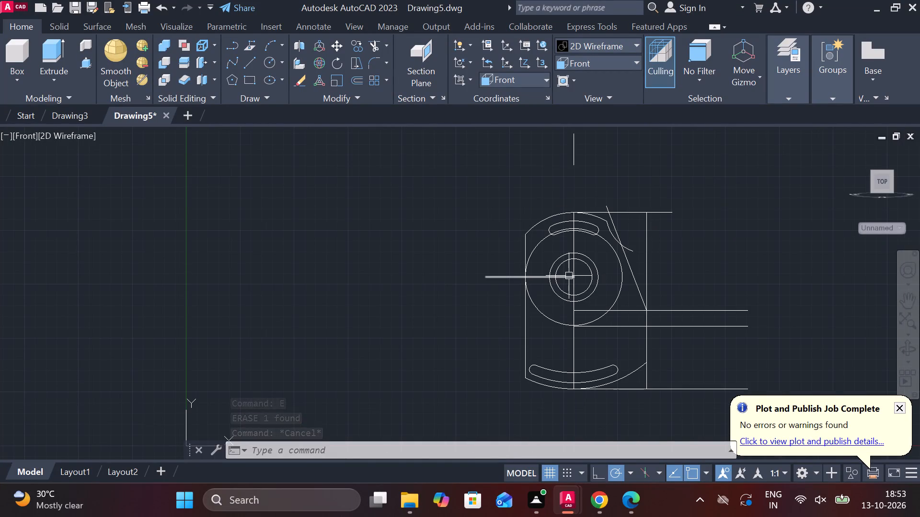
pyautogui.scroll(1, 580, 258)
pyautogui.scroll(1, 595, 307)
pyautogui.moveTo(603, 305); pyautogui.dragTo(508, 352, button='middle')
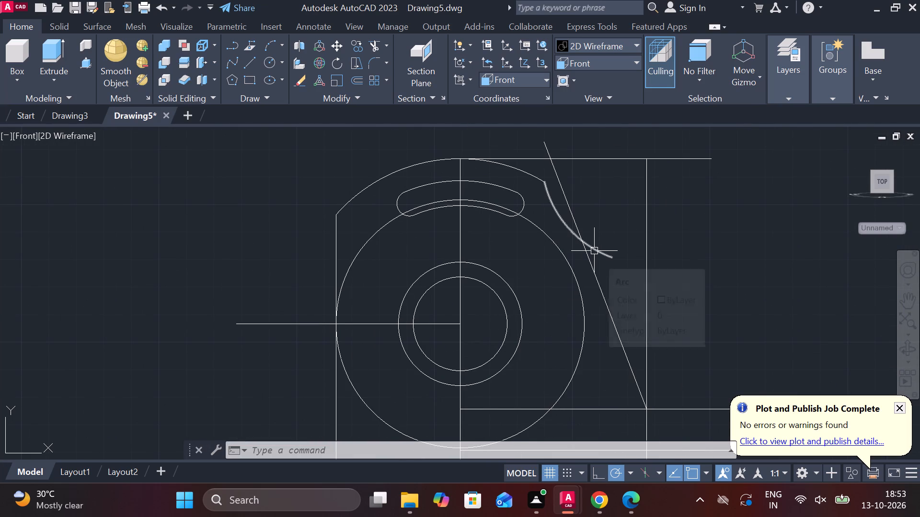
pyautogui.click(572, 264)
pyautogui.write('e')
pyautogui.press('space')
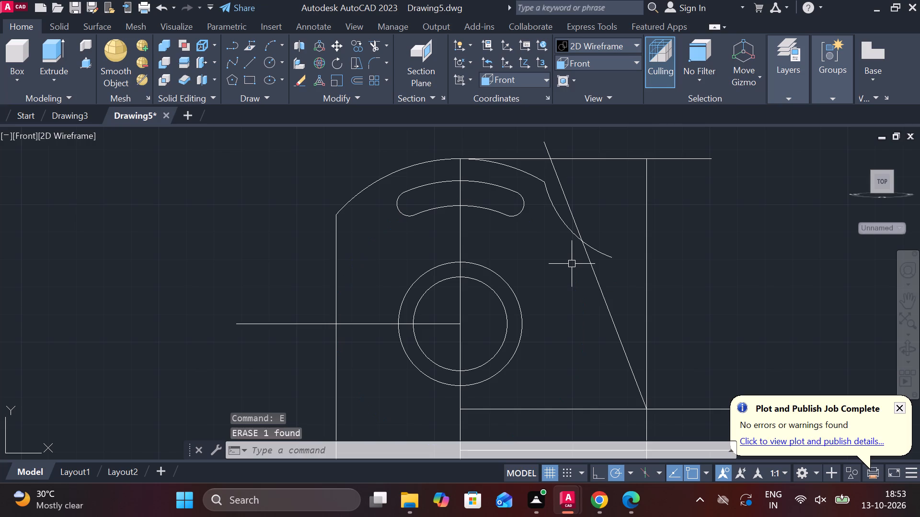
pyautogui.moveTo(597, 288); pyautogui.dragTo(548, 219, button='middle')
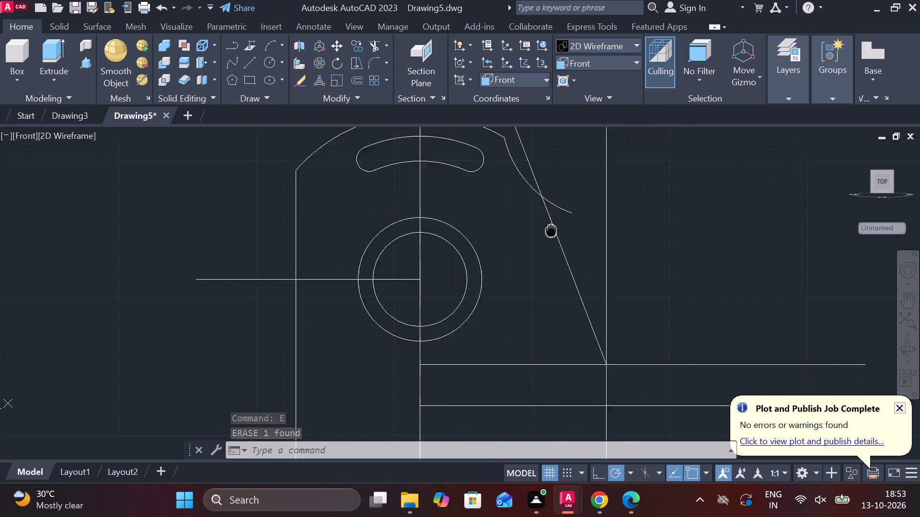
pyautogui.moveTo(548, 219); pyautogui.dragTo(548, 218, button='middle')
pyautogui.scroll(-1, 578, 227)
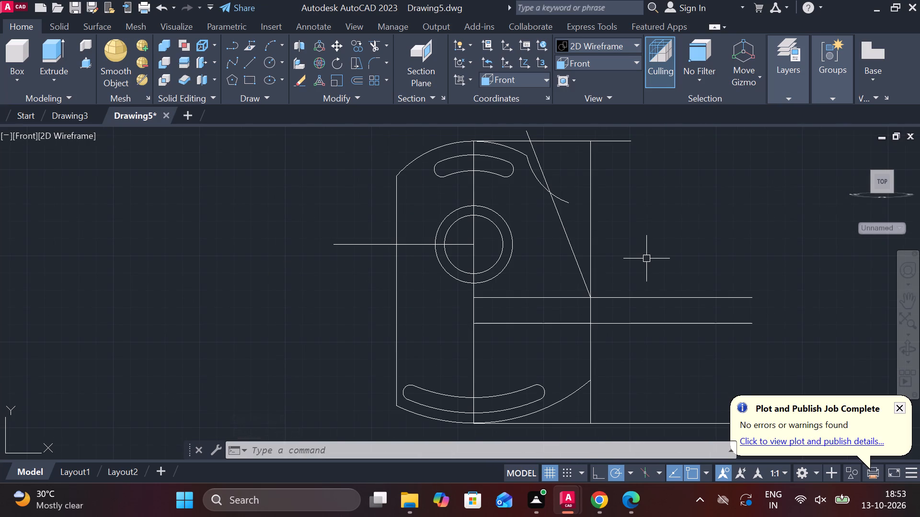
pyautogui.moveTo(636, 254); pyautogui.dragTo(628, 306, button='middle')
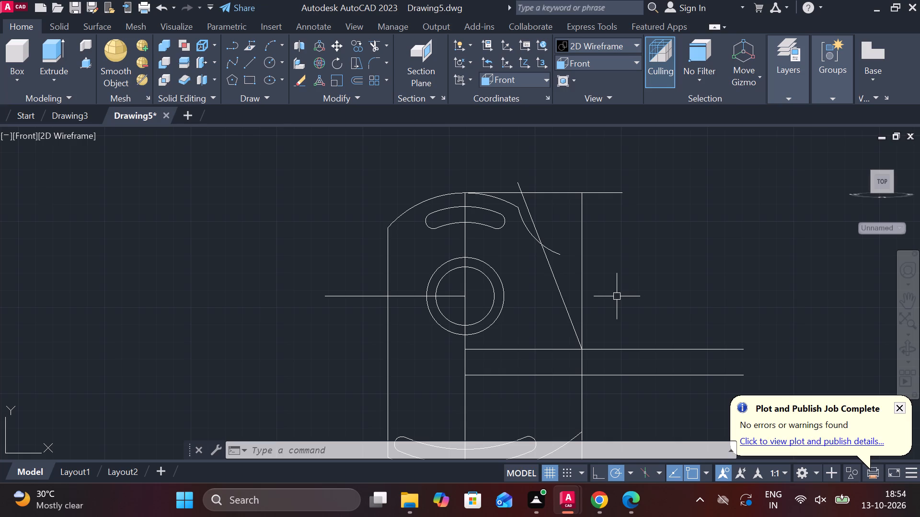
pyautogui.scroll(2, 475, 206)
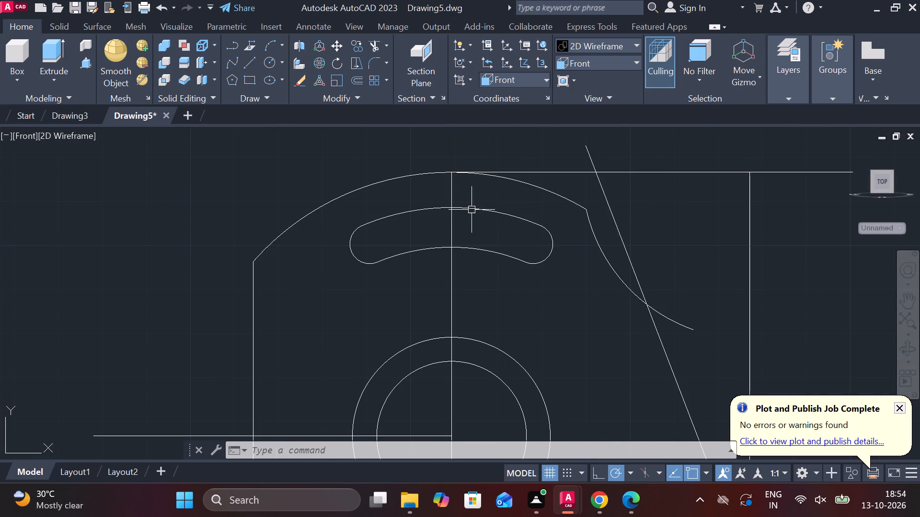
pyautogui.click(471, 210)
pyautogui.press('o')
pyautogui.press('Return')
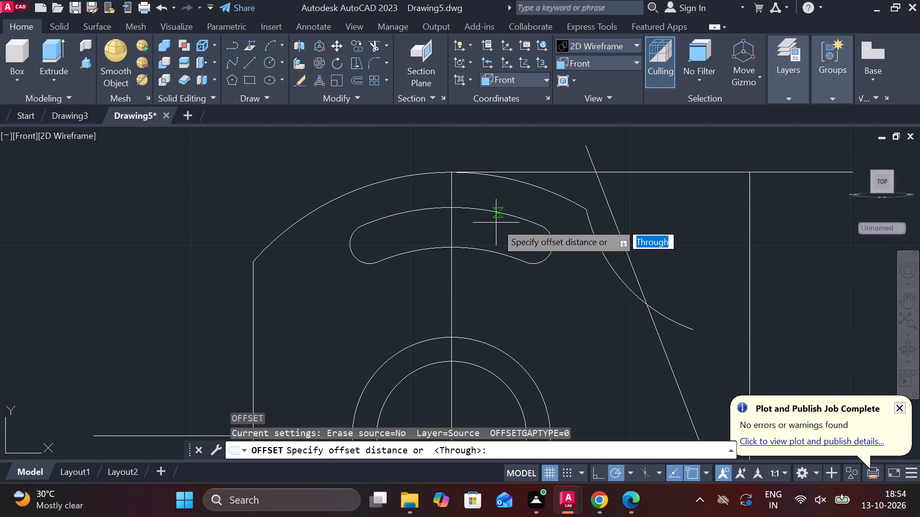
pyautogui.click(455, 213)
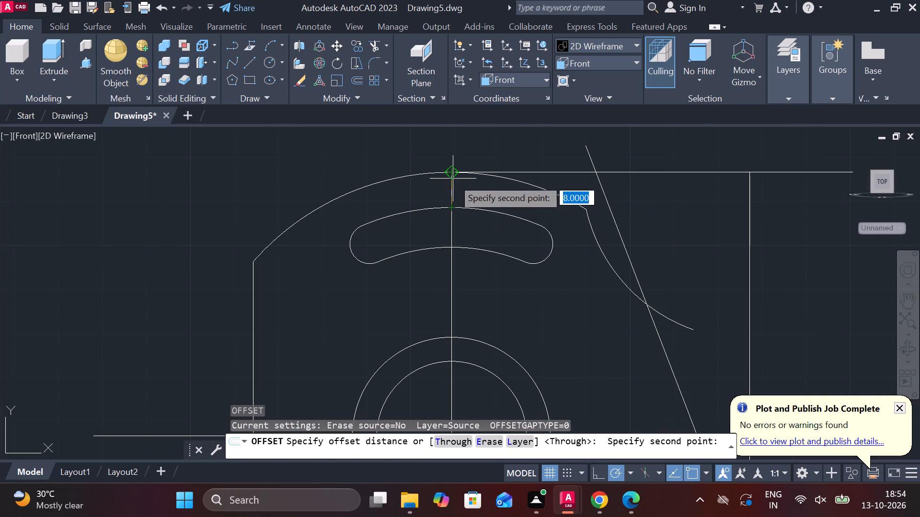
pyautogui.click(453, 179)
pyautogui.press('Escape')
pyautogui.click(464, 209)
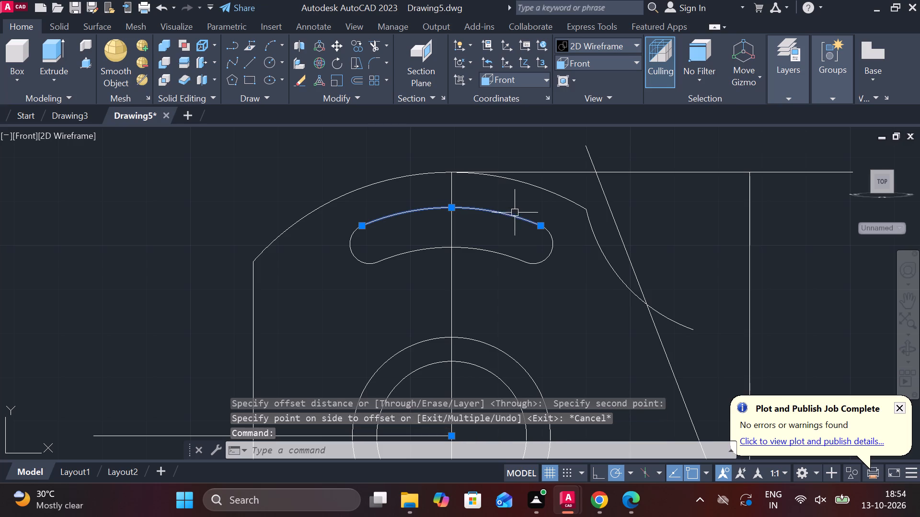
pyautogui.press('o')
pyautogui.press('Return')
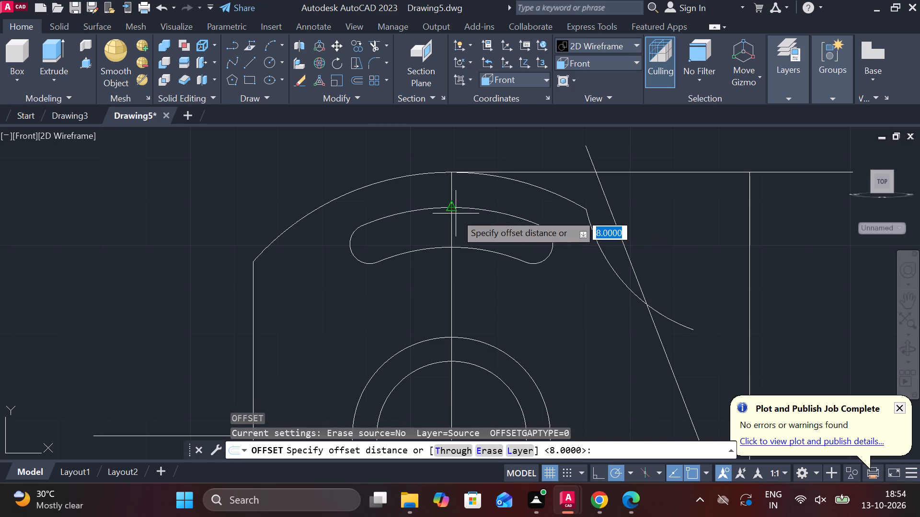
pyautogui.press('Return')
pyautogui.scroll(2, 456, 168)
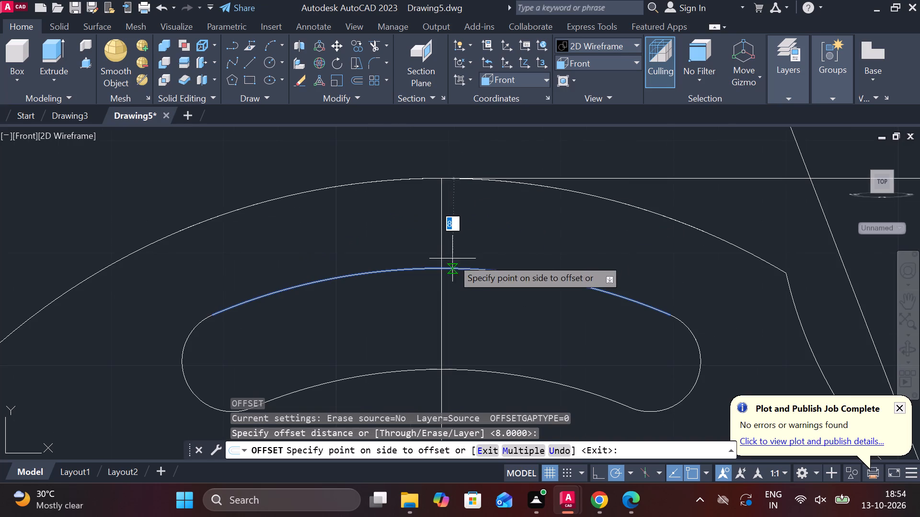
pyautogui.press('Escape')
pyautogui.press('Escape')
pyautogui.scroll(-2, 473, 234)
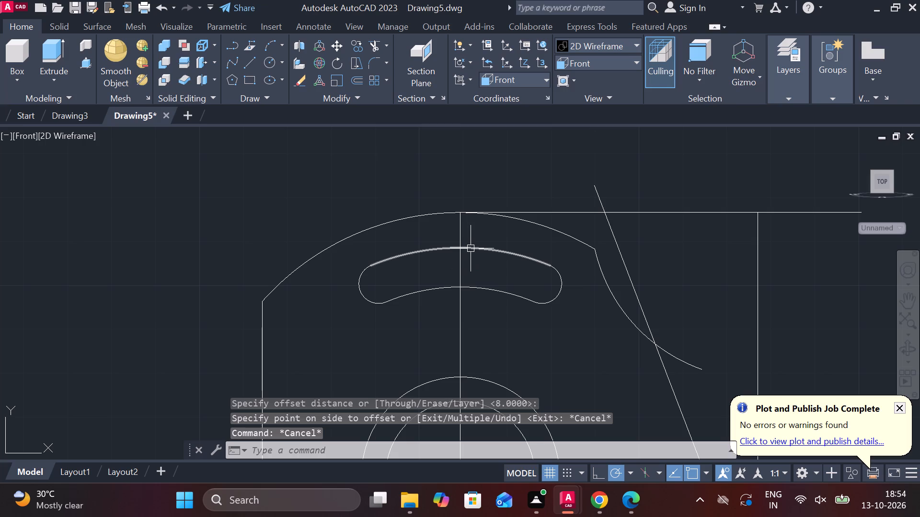
# Draw a circle of radius 60 centred on the hub centre, reaching the top of the outline.
pyautogui.moveTo(398, 305); pyautogui.dragTo(397, 305, button='middle')
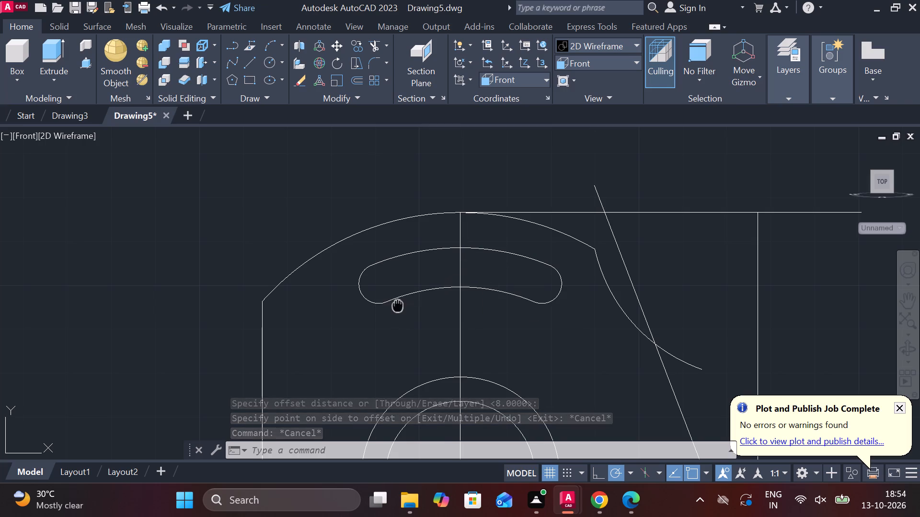
pyautogui.moveTo(397, 305); pyautogui.dragTo(387, 275, button='middle')
pyautogui.moveTo(427, 300); pyautogui.dragTo(409, 259, button='middle')
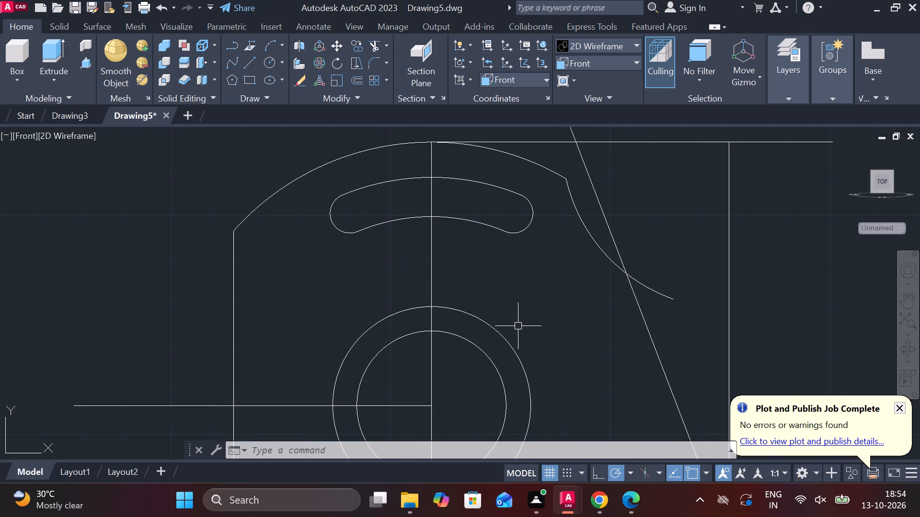
pyautogui.write('c')
pyautogui.press('space')
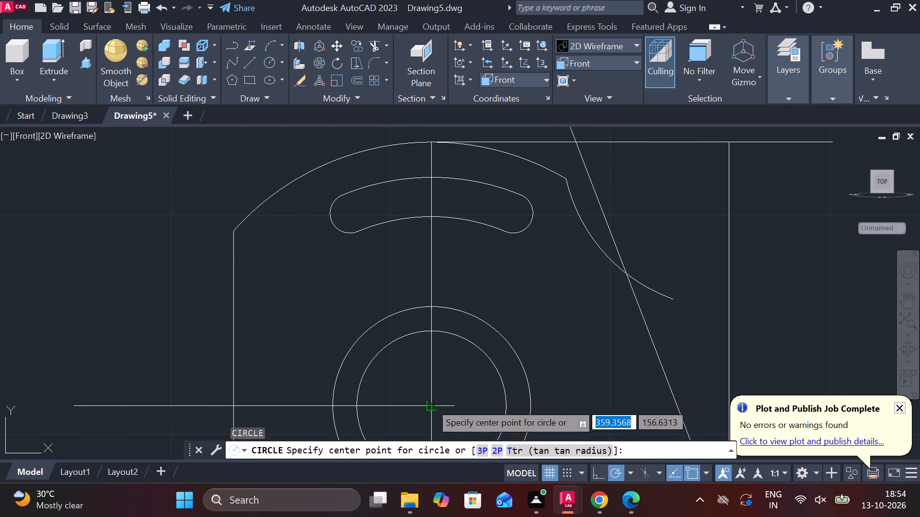
pyautogui.click(431, 403)
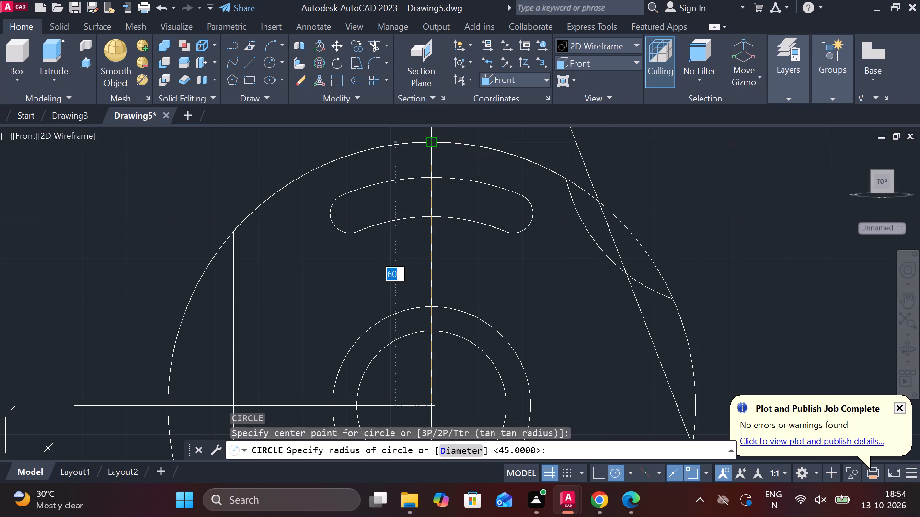
pyautogui.click(434, 141)
pyautogui.press('Escape')
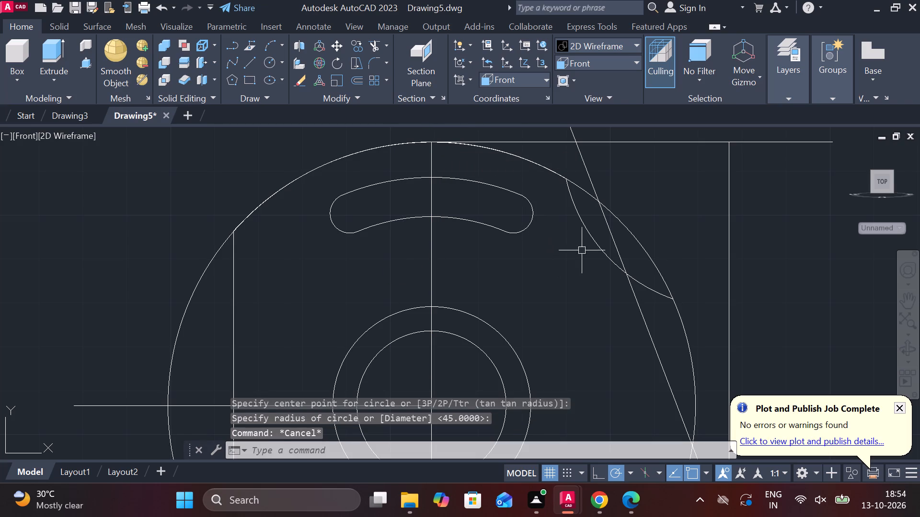
# Erase the concave arc that crosses the angled line at the upper right of the profile.
pyautogui.click(595, 239)
pyautogui.click(604, 225)
pyautogui.press('Escape')
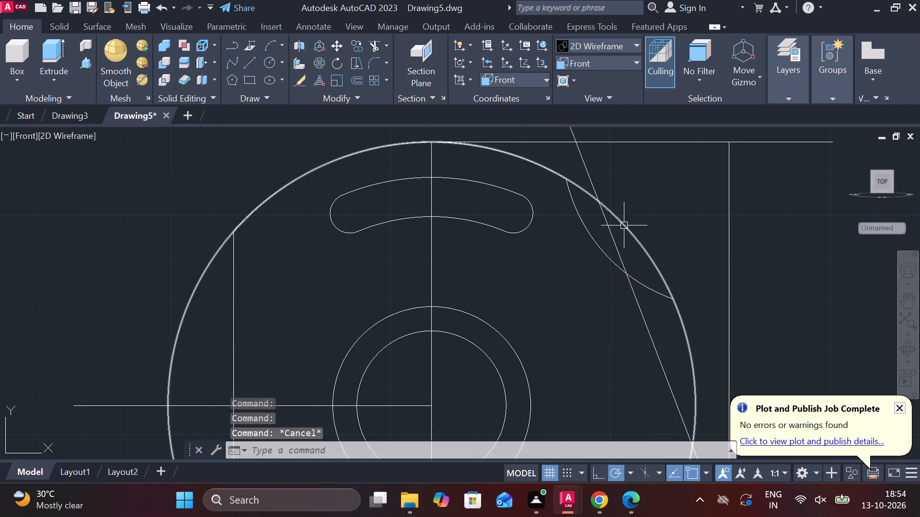
pyautogui.click(598, 248)
pyautogui.write('e')
pyautogui.press('space')
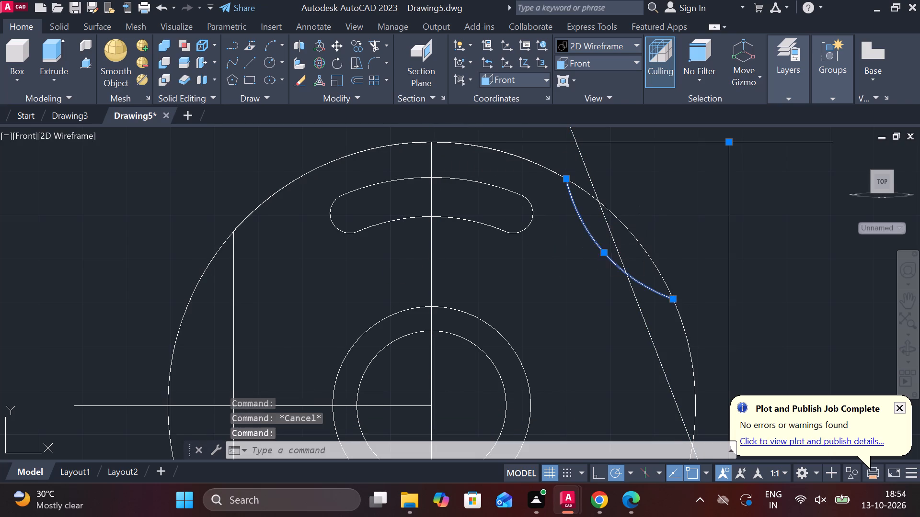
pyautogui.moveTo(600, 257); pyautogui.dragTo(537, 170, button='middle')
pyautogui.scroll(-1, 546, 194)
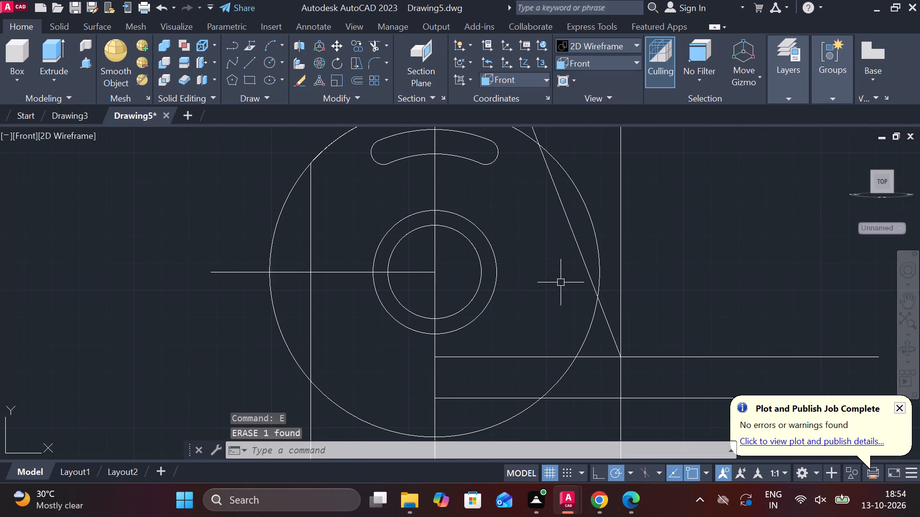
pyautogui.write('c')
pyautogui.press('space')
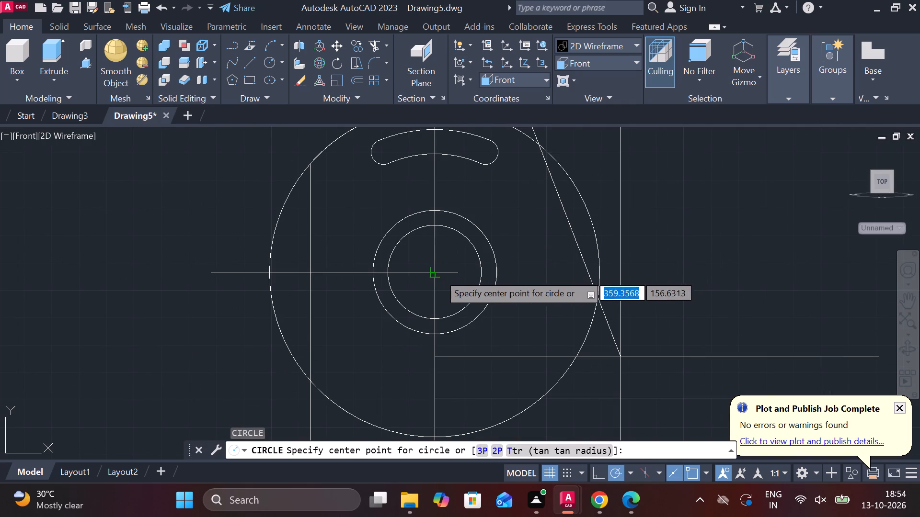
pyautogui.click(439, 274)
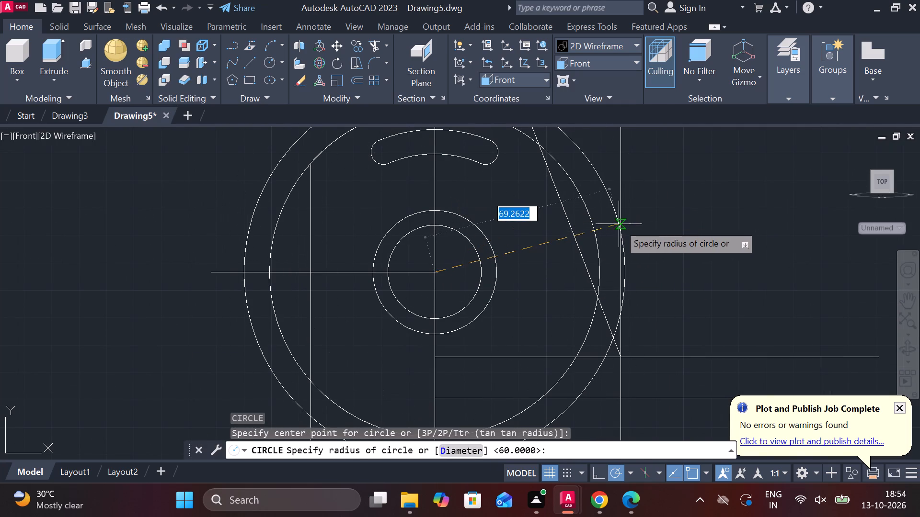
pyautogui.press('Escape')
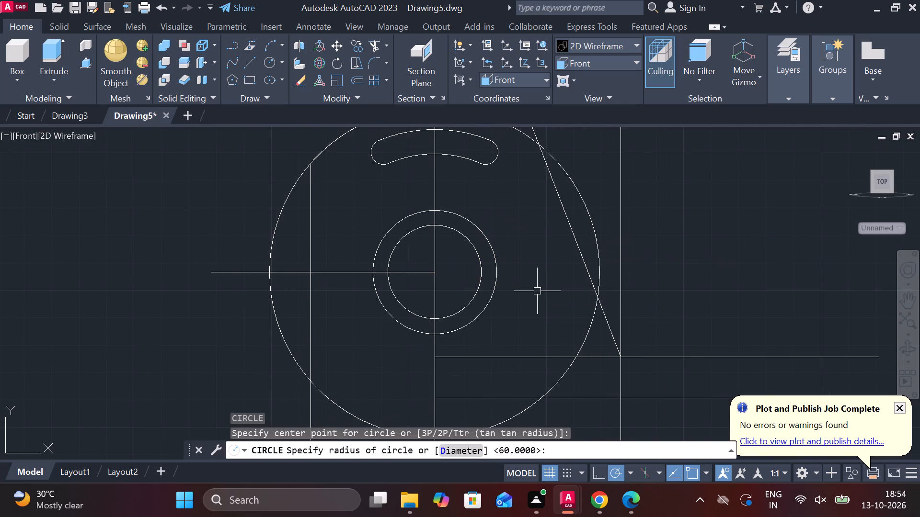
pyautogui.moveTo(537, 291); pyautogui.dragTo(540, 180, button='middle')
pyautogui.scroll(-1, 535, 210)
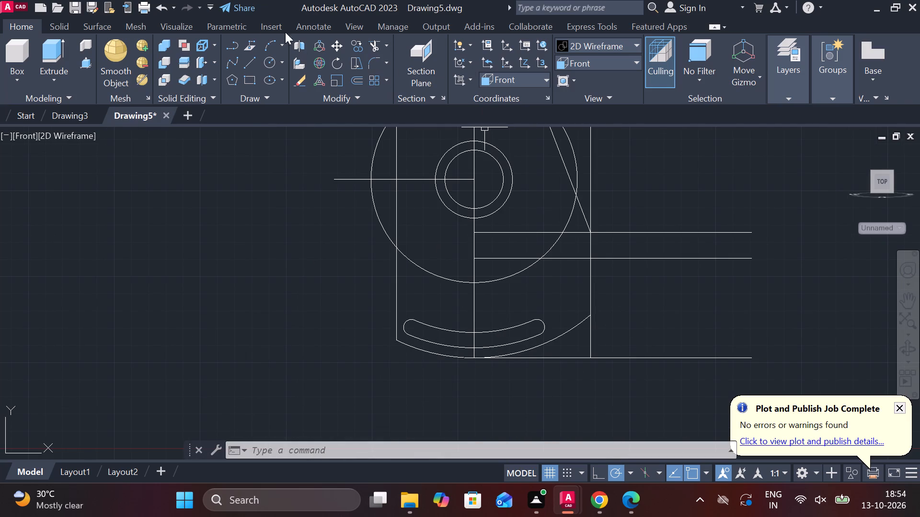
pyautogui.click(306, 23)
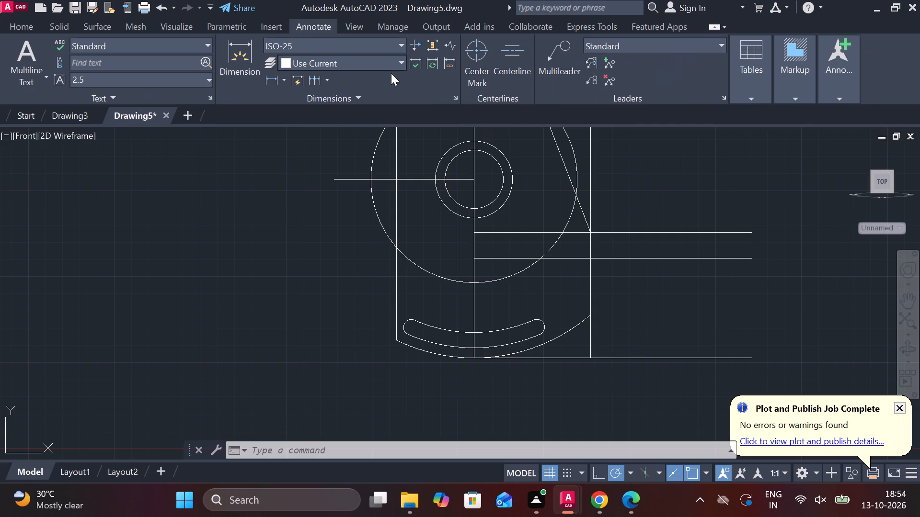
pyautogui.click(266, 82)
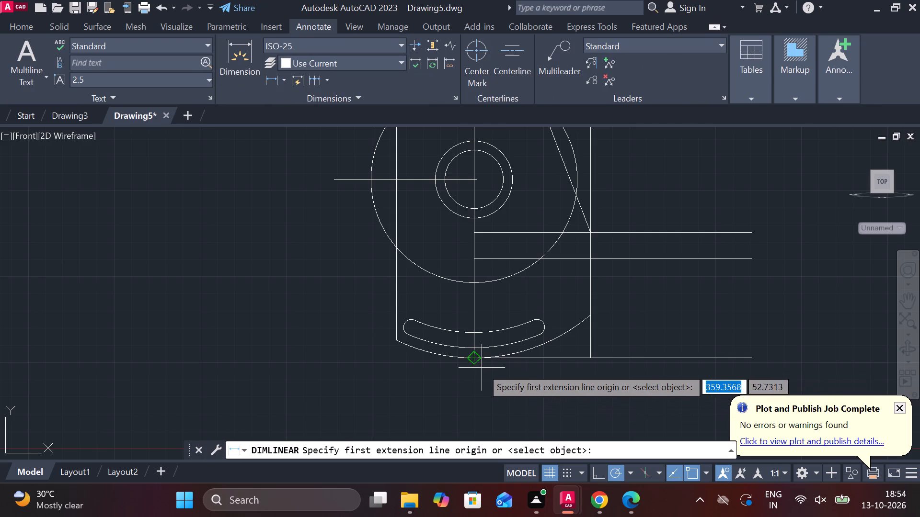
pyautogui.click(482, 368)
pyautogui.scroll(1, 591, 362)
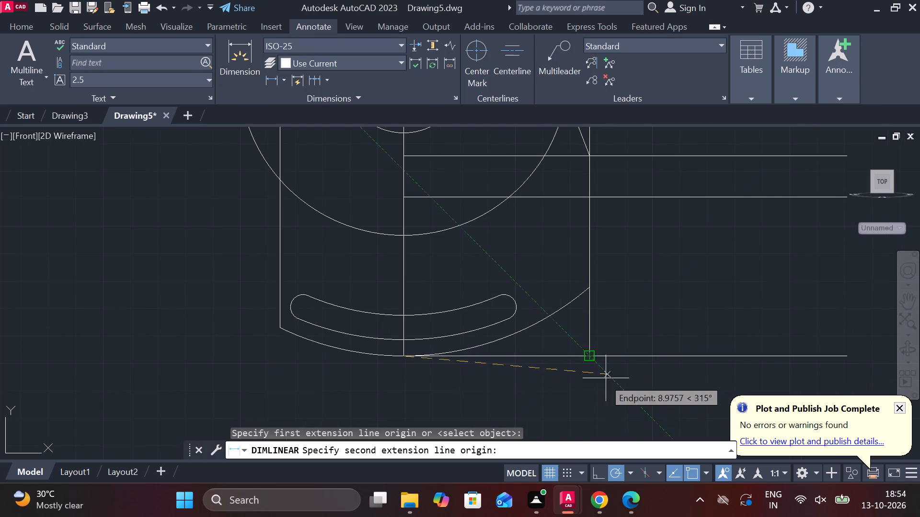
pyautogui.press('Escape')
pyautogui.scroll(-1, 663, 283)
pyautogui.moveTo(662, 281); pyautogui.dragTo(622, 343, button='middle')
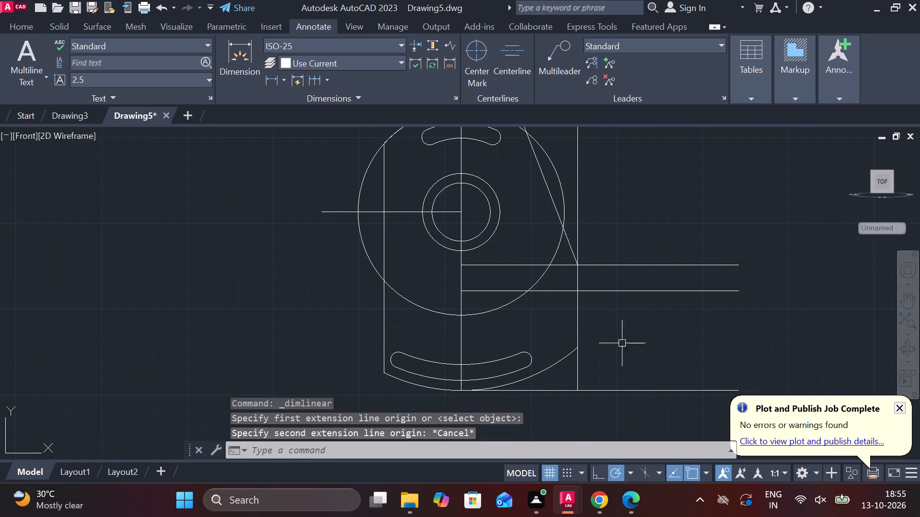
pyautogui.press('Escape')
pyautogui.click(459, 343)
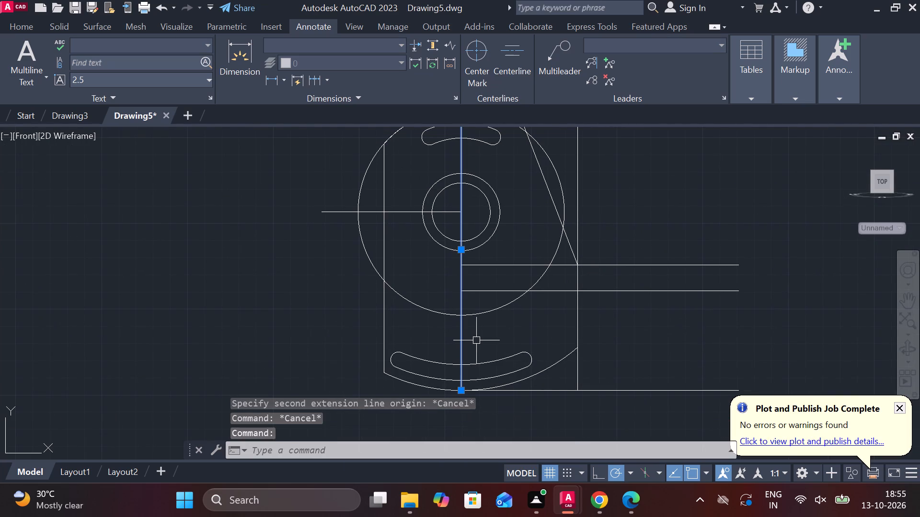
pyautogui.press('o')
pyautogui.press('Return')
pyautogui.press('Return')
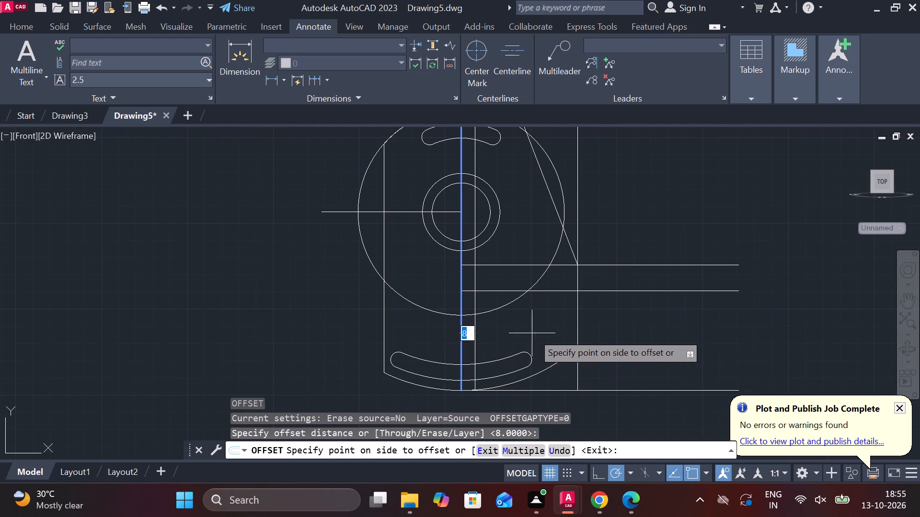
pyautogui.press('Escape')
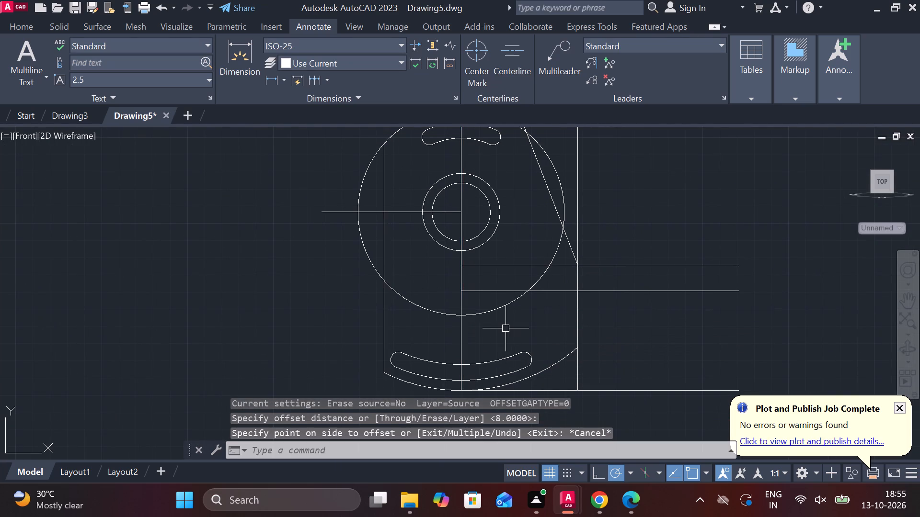
# Offset the vertical centreline 57 toward the angled edge, using the Through option.
pyautogui.press('o')
pyautogui.press('Return')
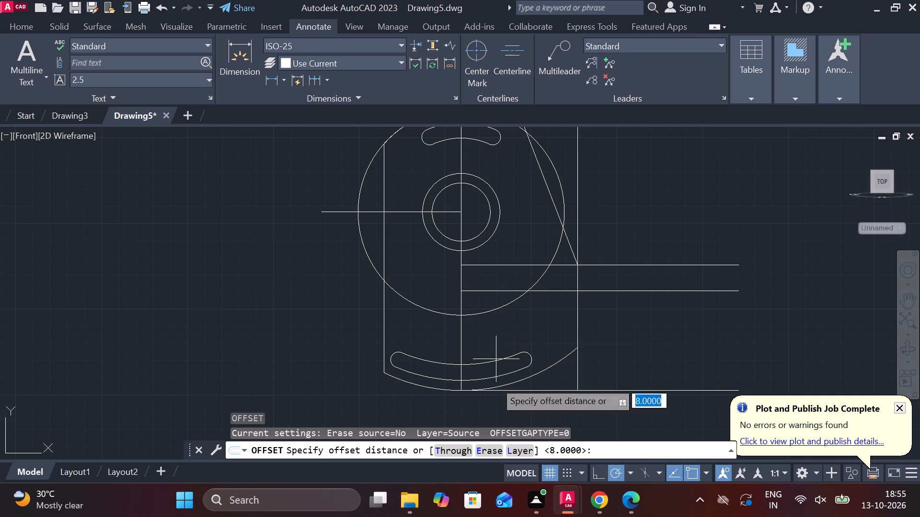
pyautogui.click(462, 452)
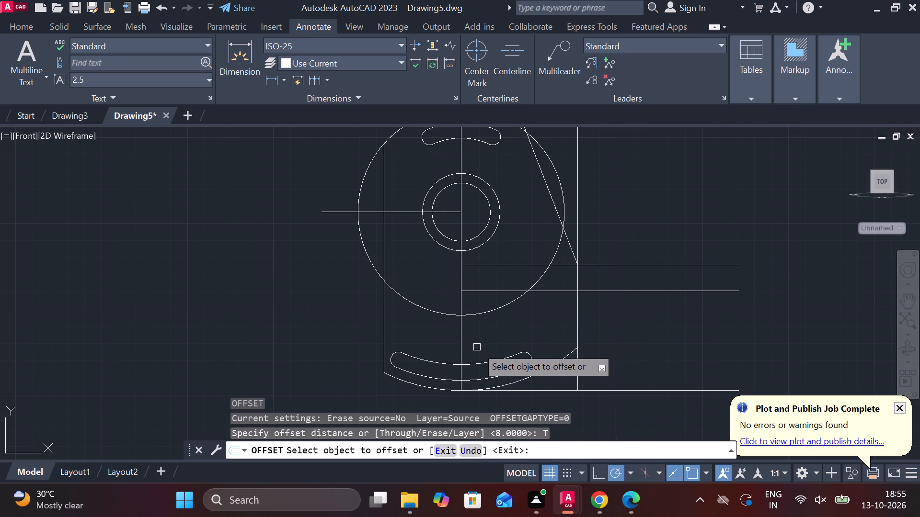
pyautogui.click(462, 337)
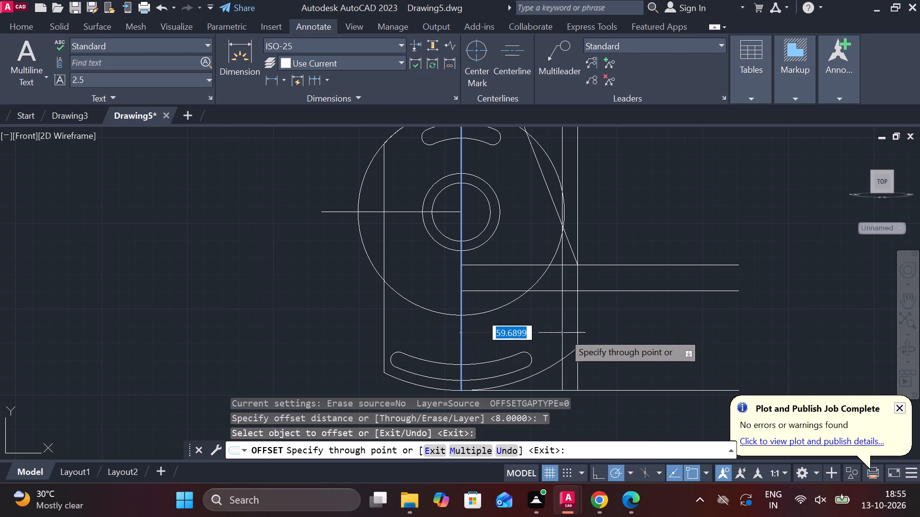
pyautogui.write('57')
pyautogui.press('Return')
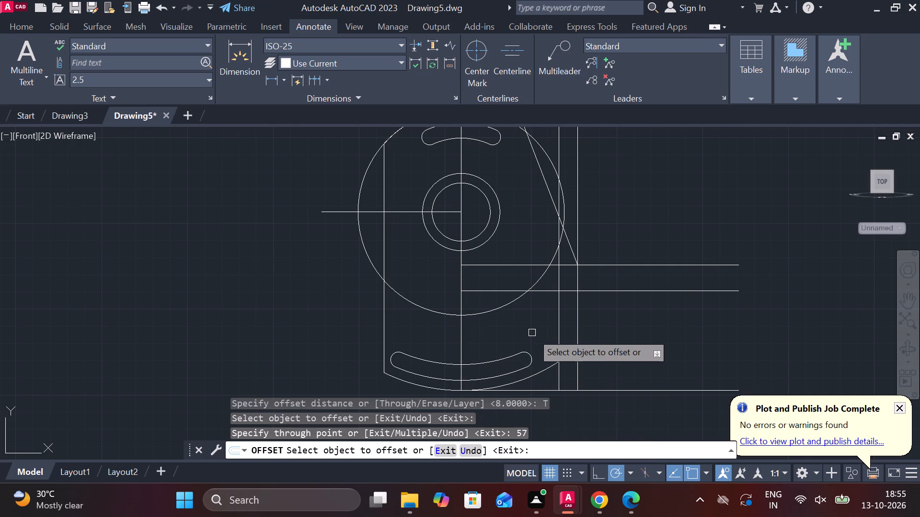
pyautogui.press('Escape')
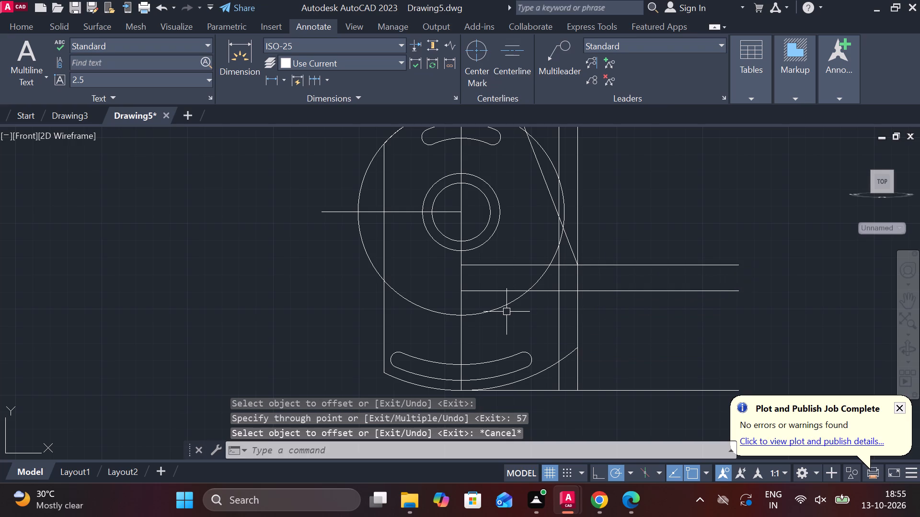
# Erase the radius 60 circle centred on the hub.
pyautogui.click(500, 312)
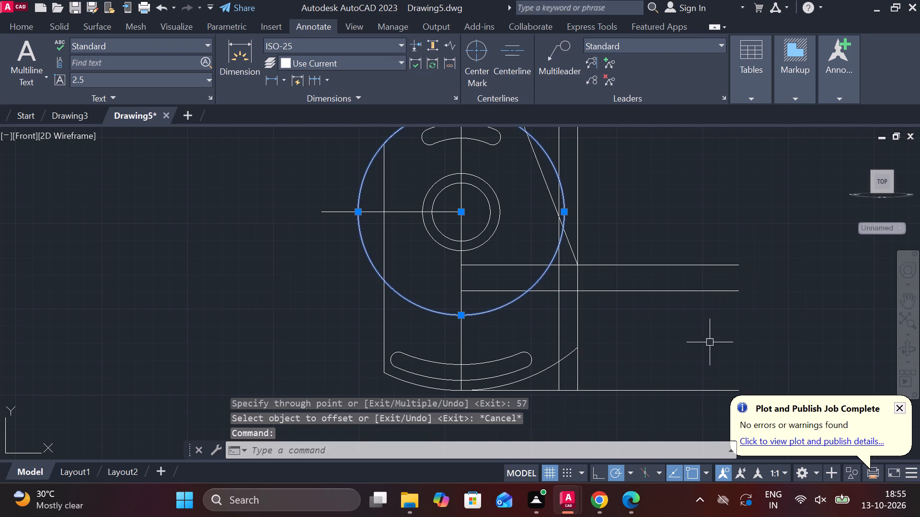
pyautogui.write('e')
pyautogui.press('space')
# Trim the bottom arc back to the new vertical offset line and cut the outer vertical line below the lower horizontal line.
pyautogui.moveTo(580, 237); pyautogui.dragTo(584, 276, button='middle')
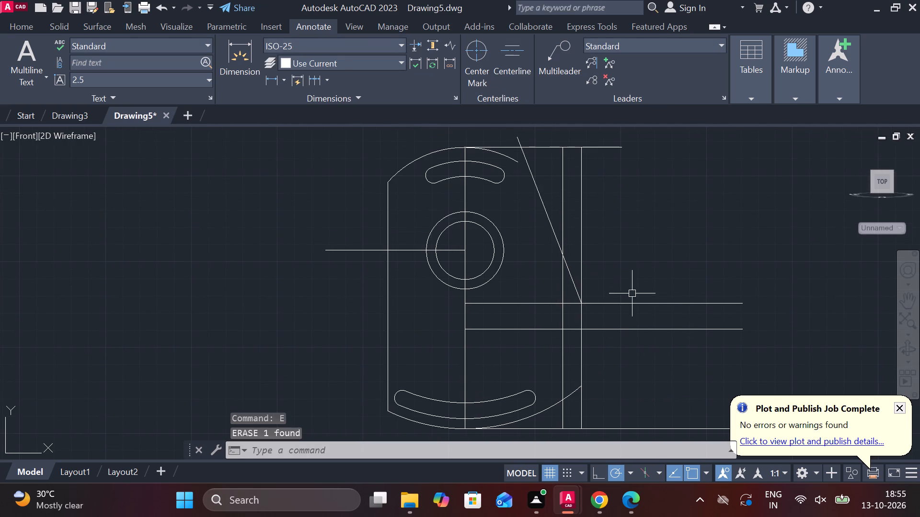
pyautogui.moveTo(667, 369); pyautogui.dragTo(637, 271, button='middle')
pyautogui.write('tr')
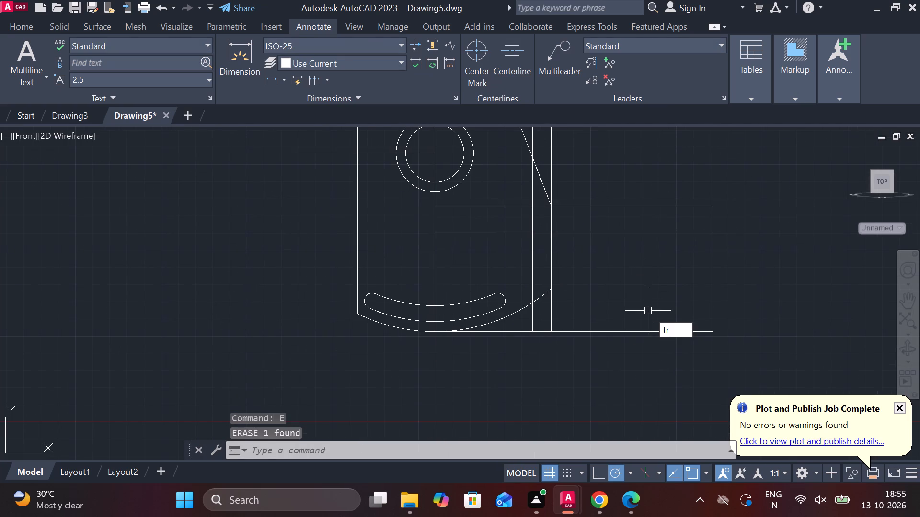
pyautogui.press('space')
pyautogui.click(555, 307)
pyautogui.click(550, 304)
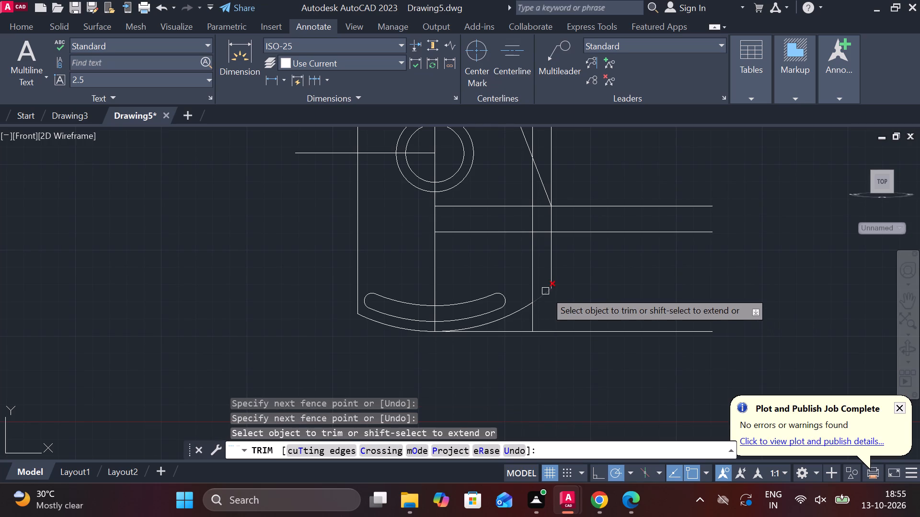
pyautogui.click(545, 291)
pyautogui.click(551, 278)
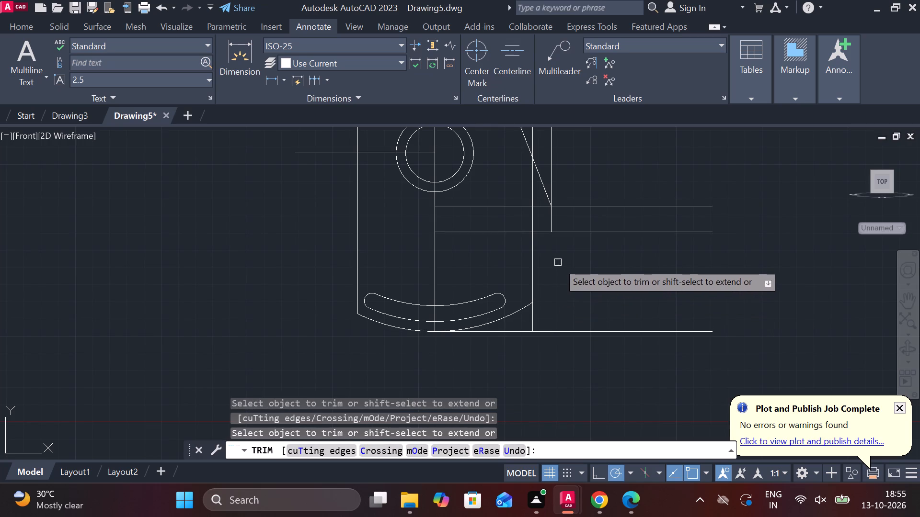
pyautogui.moveTo(564, 258); pyautogui.dragTo(560, 341, button='middle')
pyautogui.press('Escape')
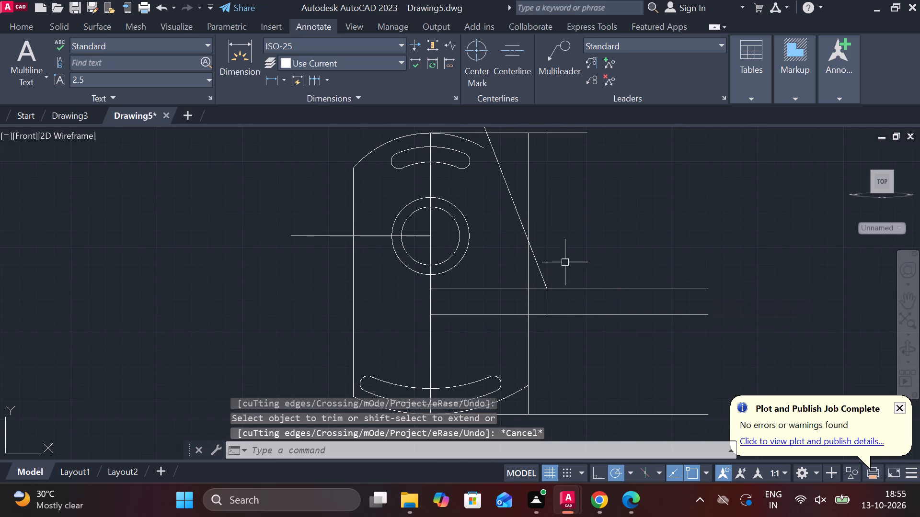
# Move the angled line so its lower end meets the new vertical edge at the upper of the two horizontal lines below the hub.
pyautogui.click(538, 257)
pyautogui.press('m')
pyautogui.press('Return')
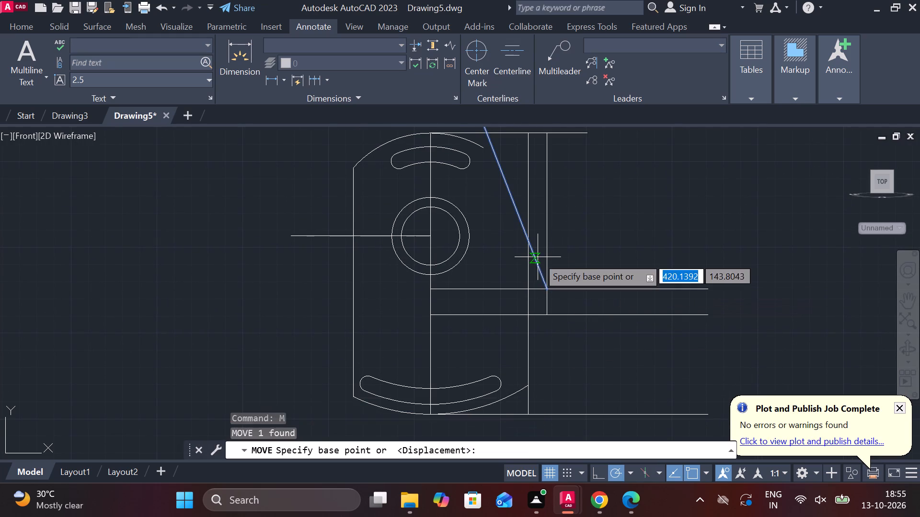
pyautogui.click(548, 281)
pyautogui.click(529, 285)
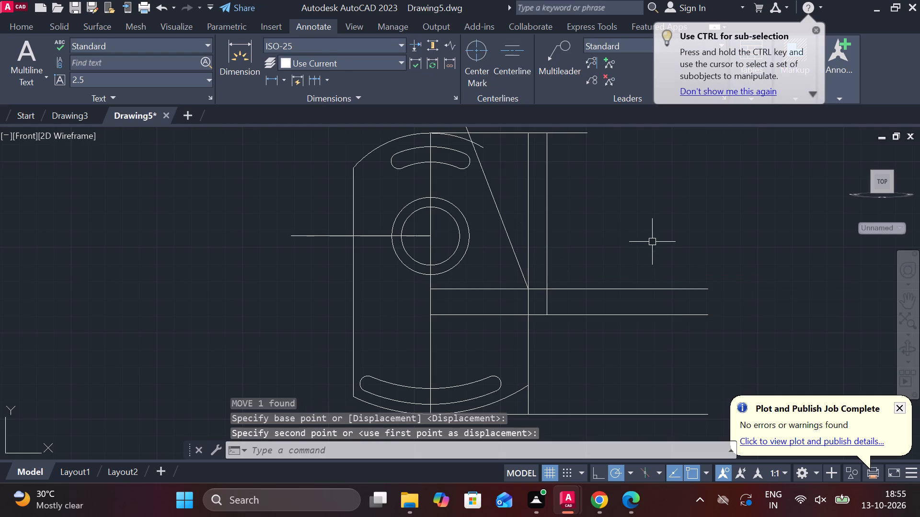
pyautogui.press('Escape')
# Trim away the rest of the outer vertical line and both horizontal lines below the hub.
pyautogui.write('tr')
pyautogui.press('space')
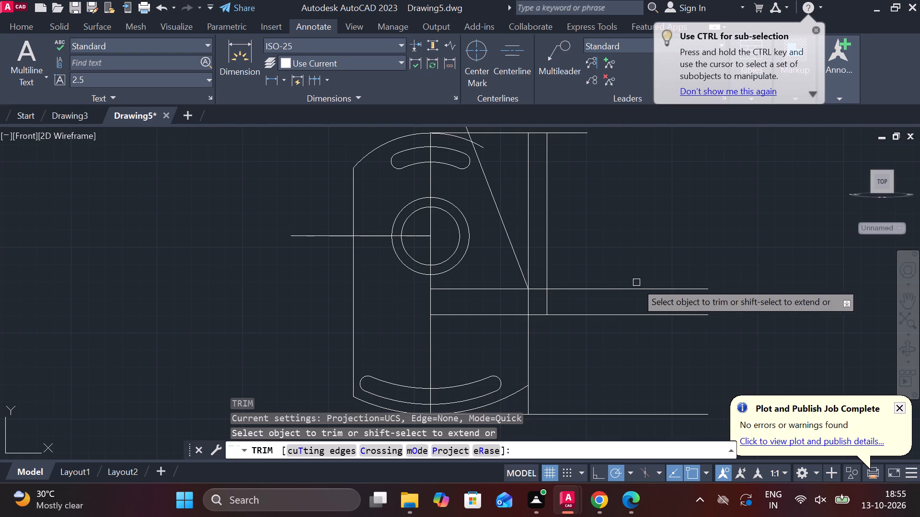
pyautogui.moveTo(592, 323); pyautogui.dragTo(568, 271)
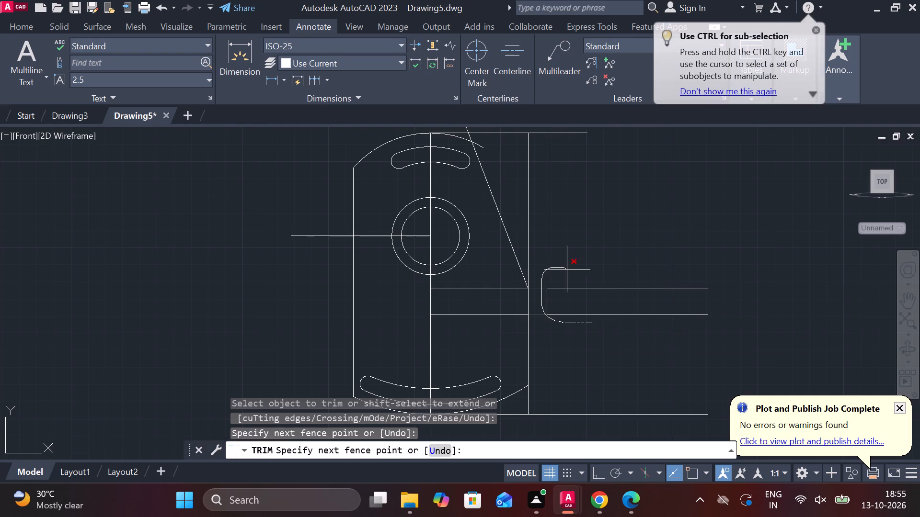
pyautogui.moveTo(568, 271); pyautogui.dragTo(646, 324)
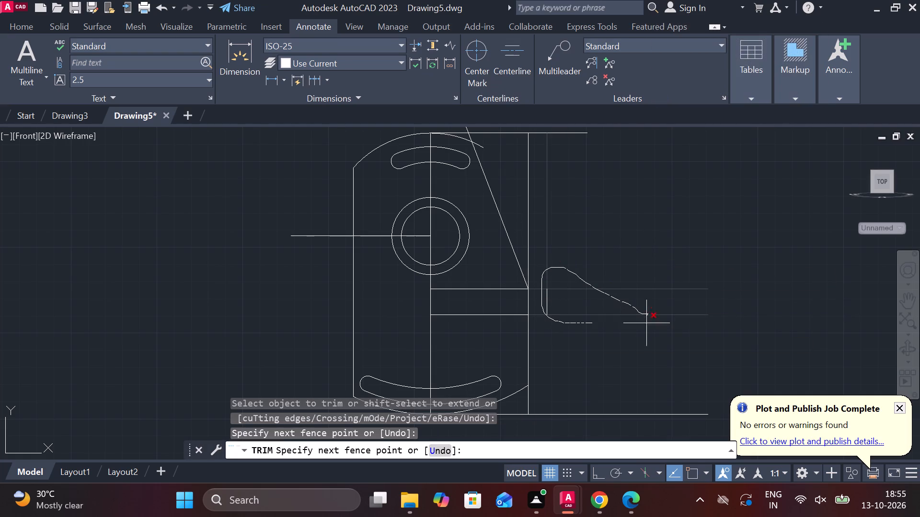
pyautogui.moveTo(646, 324); pyautogui.dragTo(648, 327)
pyautogui.click(548, 302)
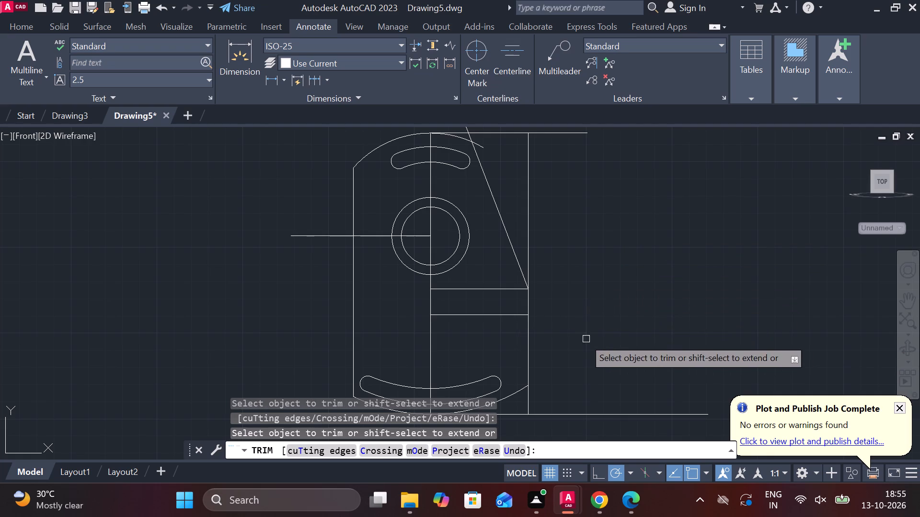
pyautogui.click(506, 315)
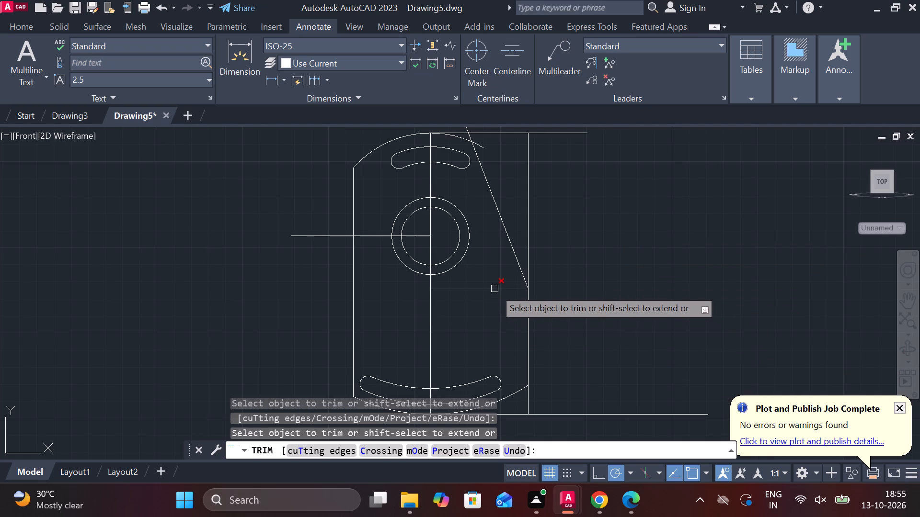
pyautogui.click(494, 287)
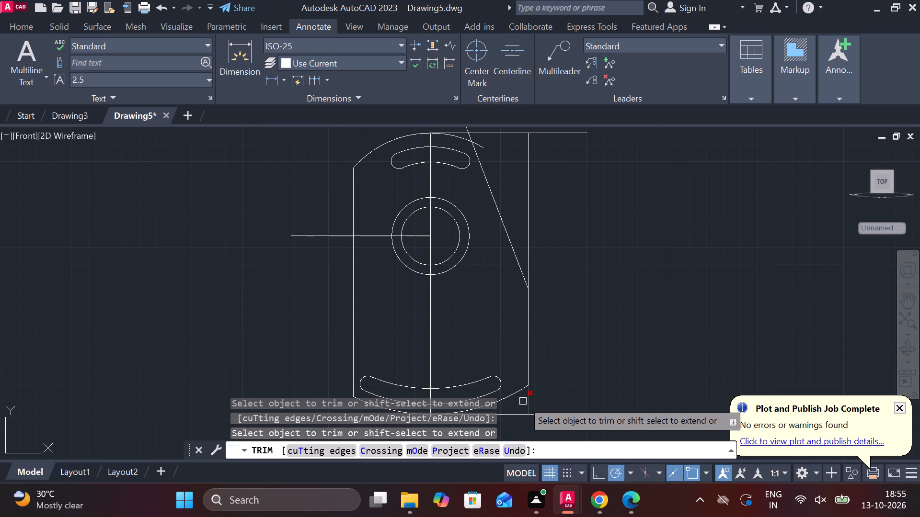
# Trim the new vertical edge's stub below the bottom arc and remove the horizontal line tangent to the profile's bottom.
pyautogui.click(531, 401)
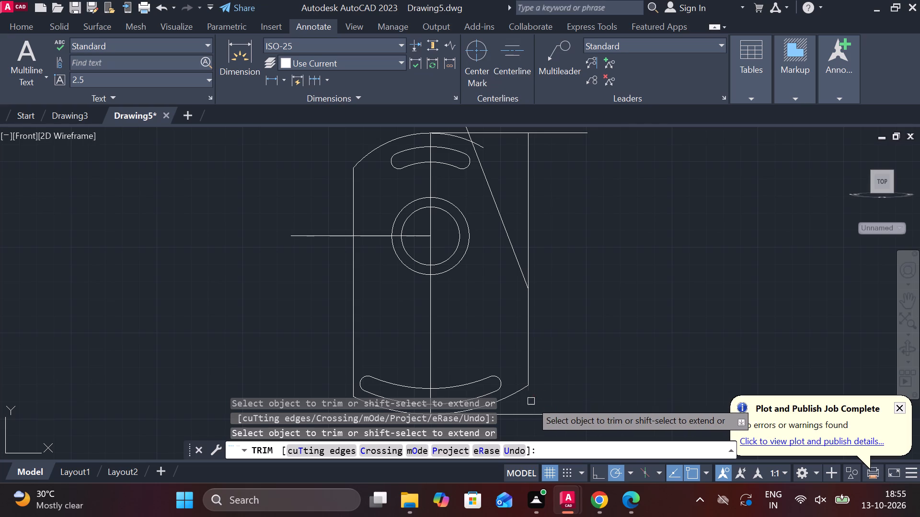
pyautogui.middleClick(564, 350)
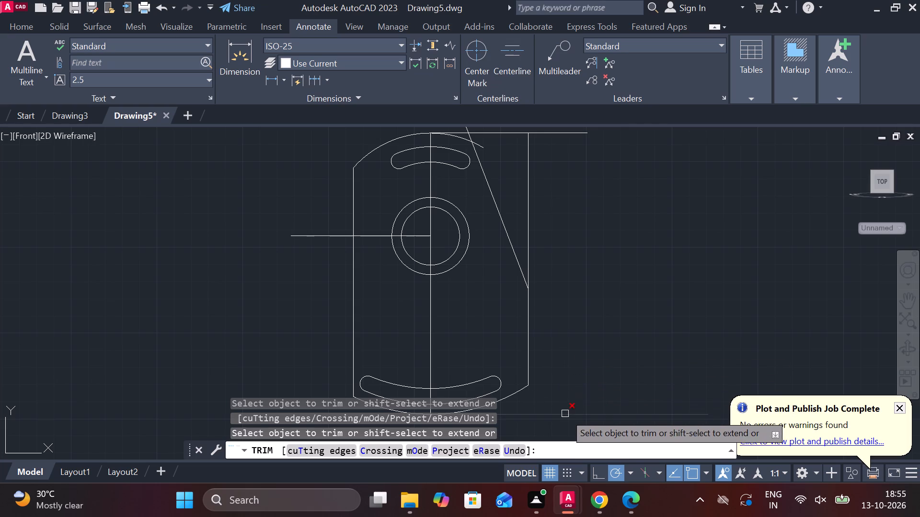
pyautogui.click(565, 414)
pyautogui.moveTo(572, 336); pyautogui.dragTo(601, 403, button='middle')
pyautogui.scroll(1, 624, 305)
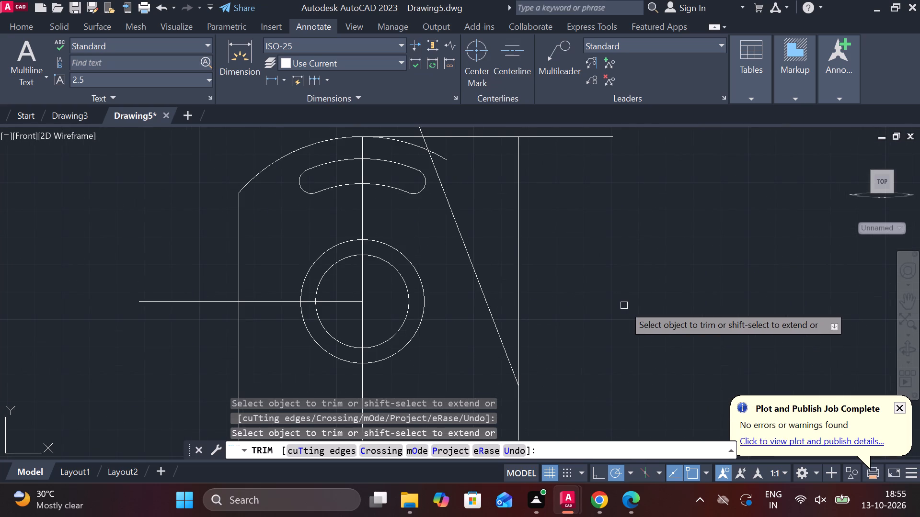
pyautogui.moveTo(599, 263); pyautogui.dragTo(636, 316, button='middle')
pyautogui.press('Escape')
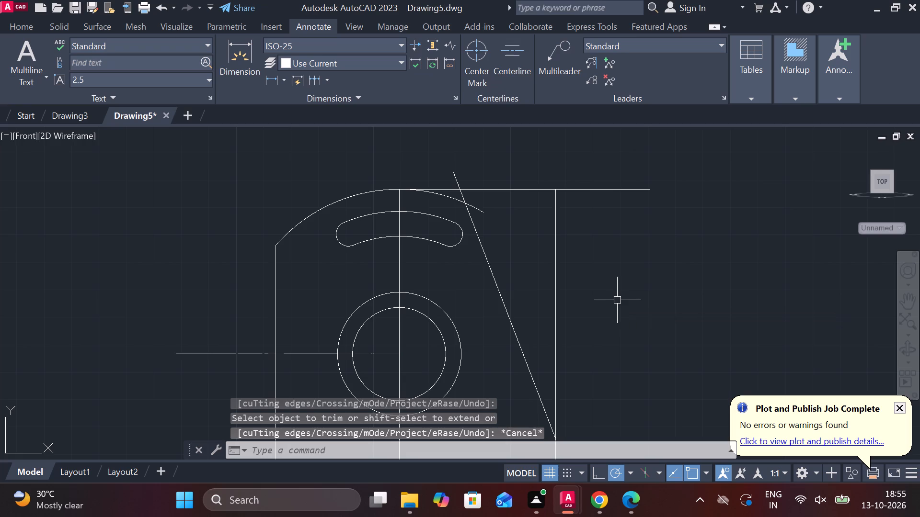
# Extend the top outline arc past the angled line to the vertical edge.
pyautogui.write('ex')
pyautogui.press('space')
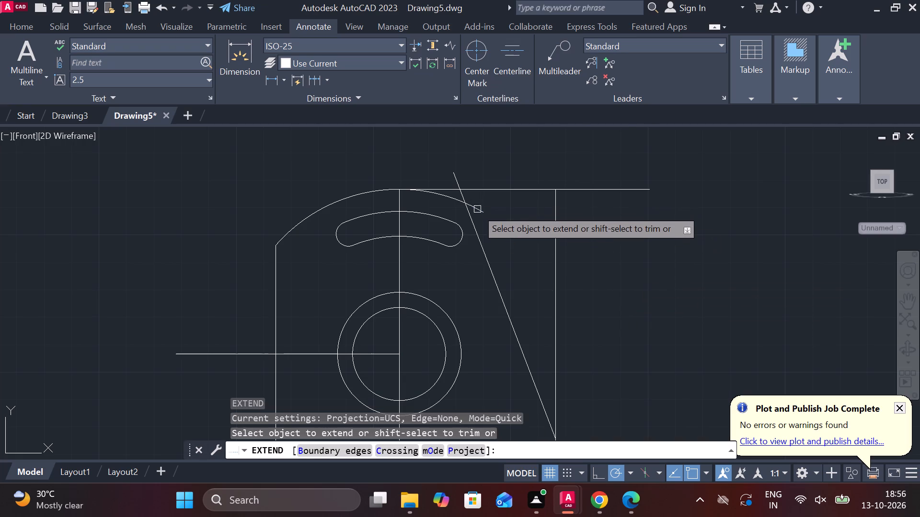
pyautogui.click(477, 211)
pyautogui.press('`')
pyautogui.press('Escape')
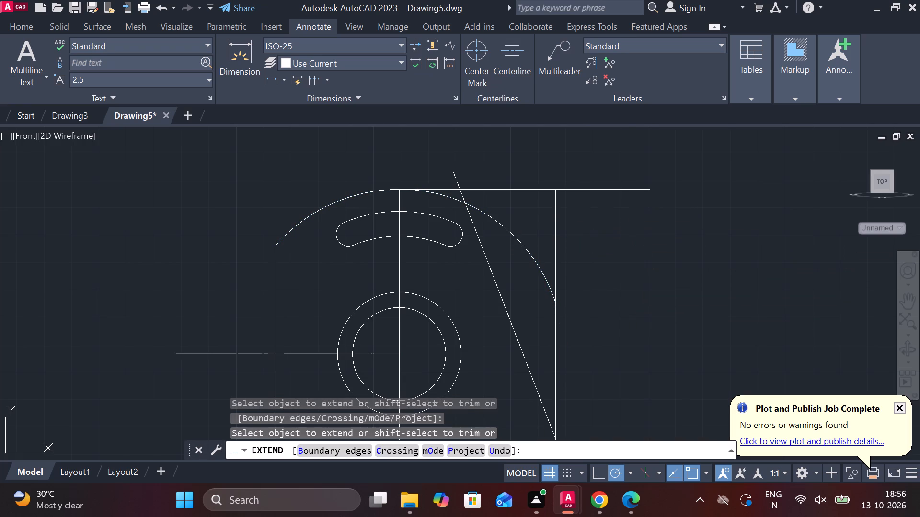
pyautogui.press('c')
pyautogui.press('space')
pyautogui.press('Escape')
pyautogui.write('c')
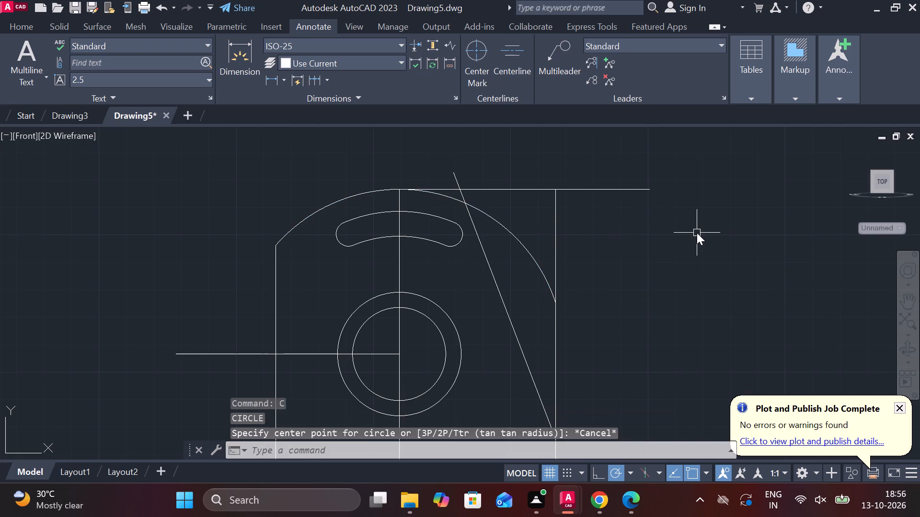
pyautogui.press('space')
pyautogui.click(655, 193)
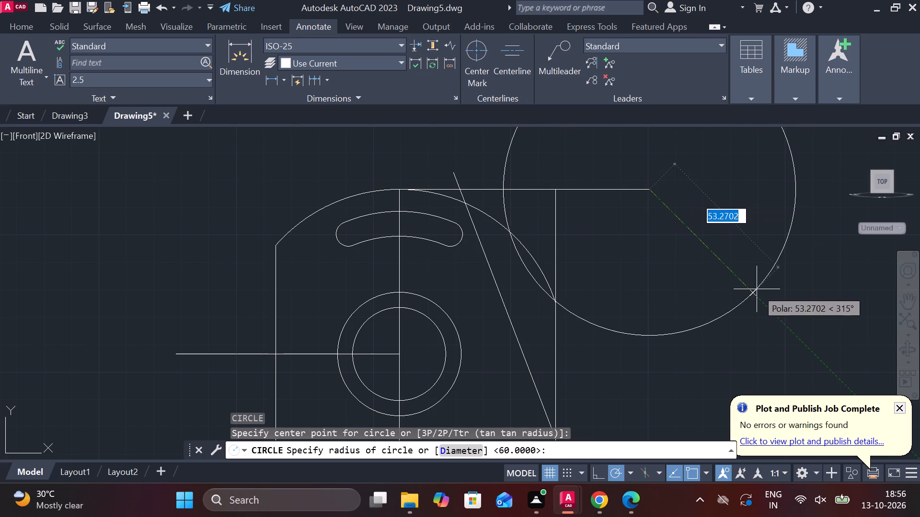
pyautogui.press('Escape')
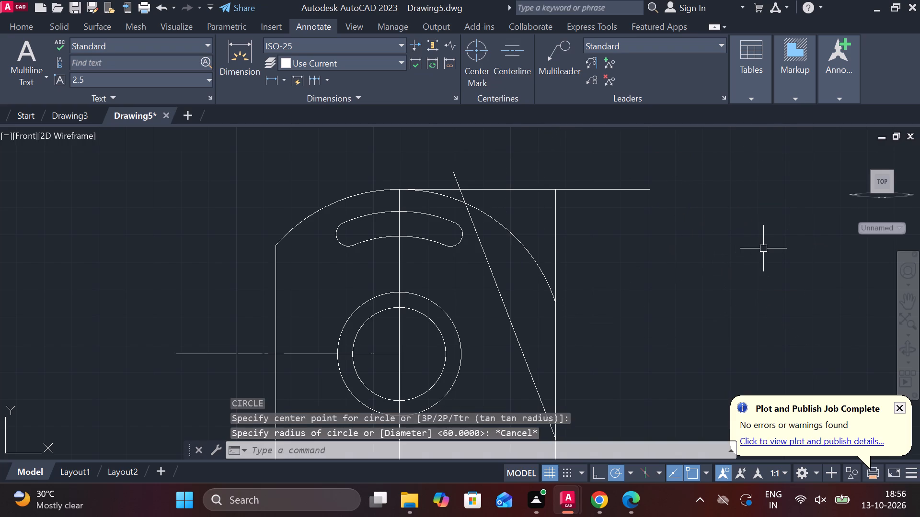
# Offset the horizontal line at the top of the outline 12.01 downward.
pyautogui.click(599, 191)
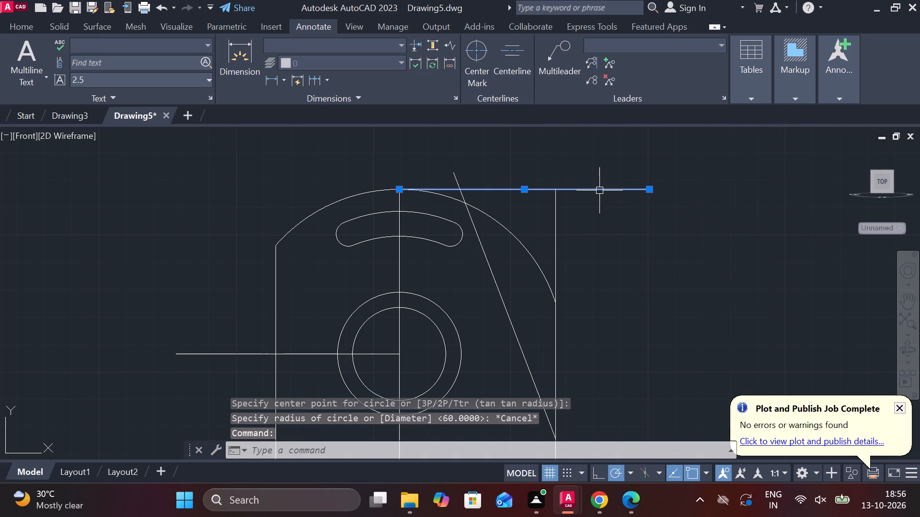
pyautogui.press('o')
pyautogui.press('Return')
pyautogui.press('Return')
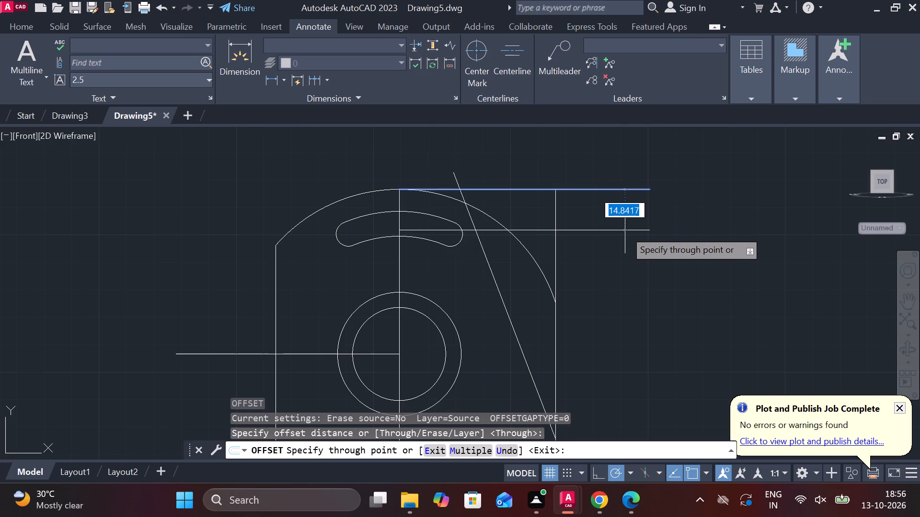
pyautogui.write('12.')
pyautogui.press('0')
pyautogui.press('1')
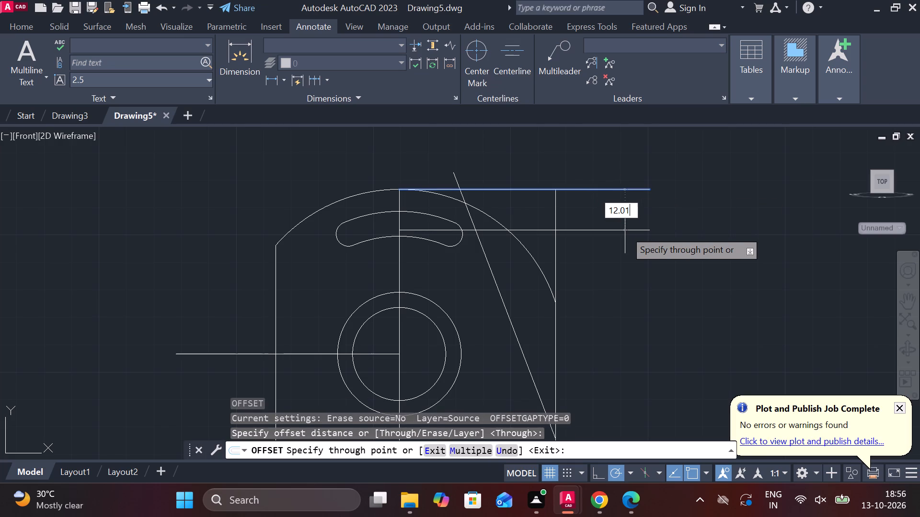
pyautogui.press('Return')
pyautogui.press('Escape')
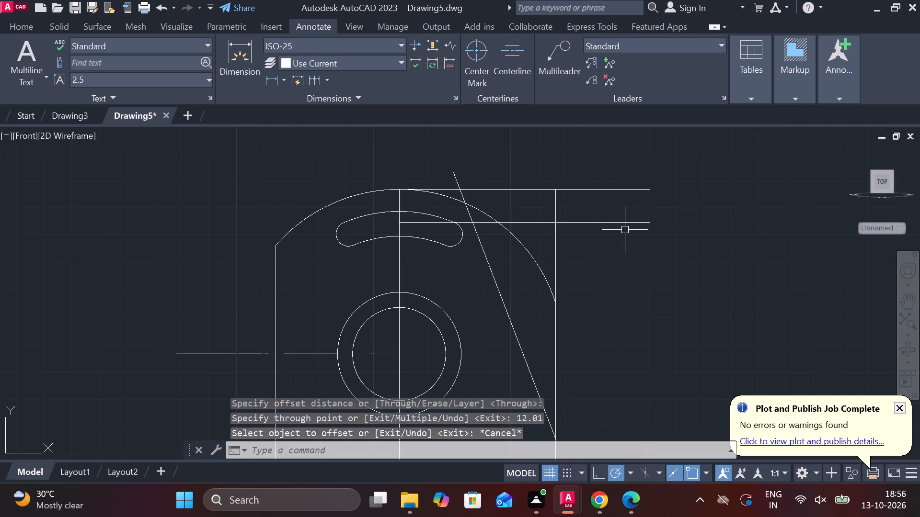
# Draw a circle of radius 38 centred where the new offset line crosses the vertical edge.
pyautogui.write('c')
pyautogui.press('space')
pyautogui.click(559, 222)
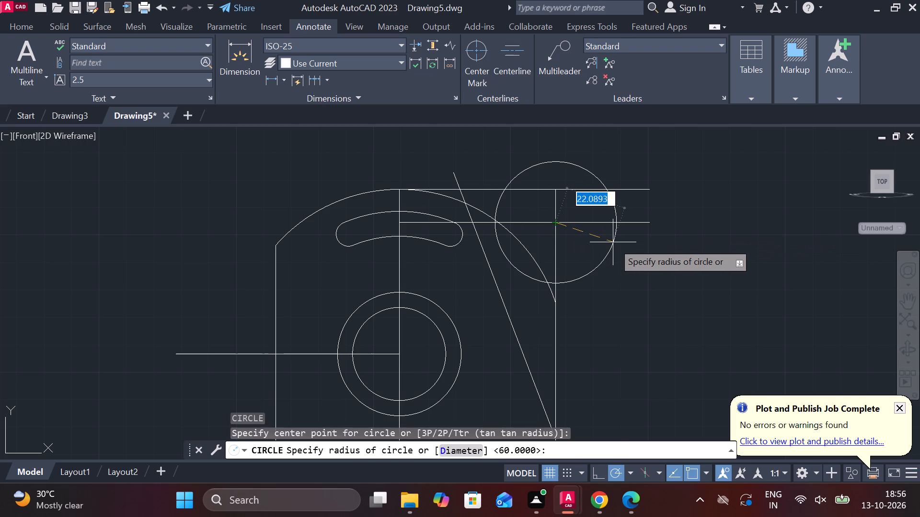
pyautogui.press('3')
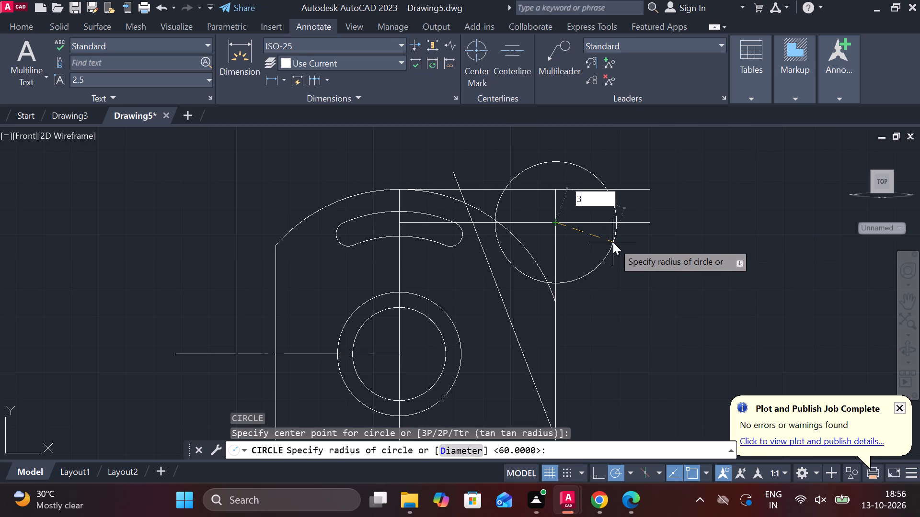
pyautogui.press('8')
pyautogui.press('Return')
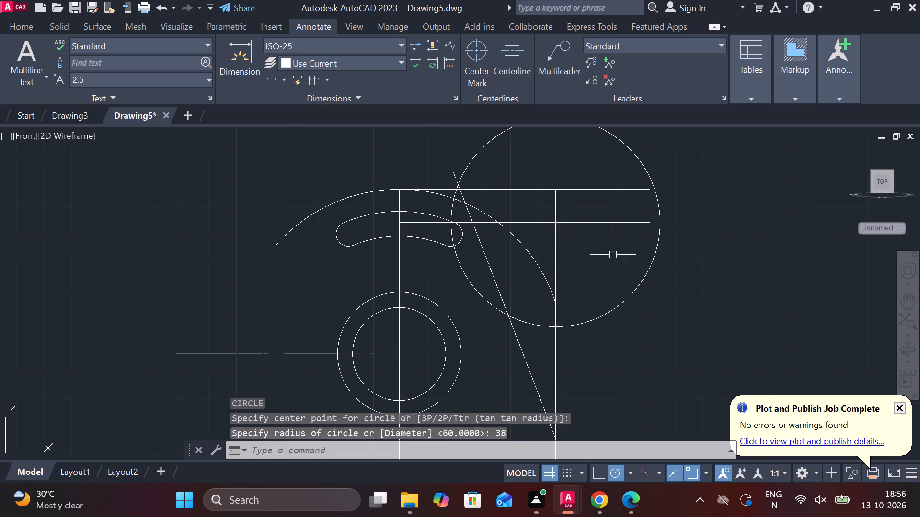
# Trim the radius-38 circle beyond the vertical edge and the angled line above the circle's lower arc.
pyautogui.moveTo(524, 278); pyautogui.dragTo(544, 280, button='middle')
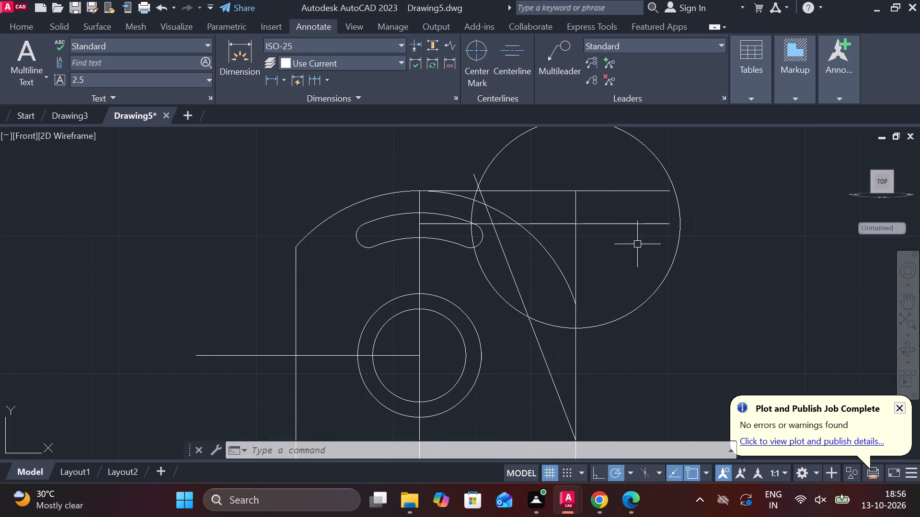
pyautogui.write('tr')
pyautogui.press('space')
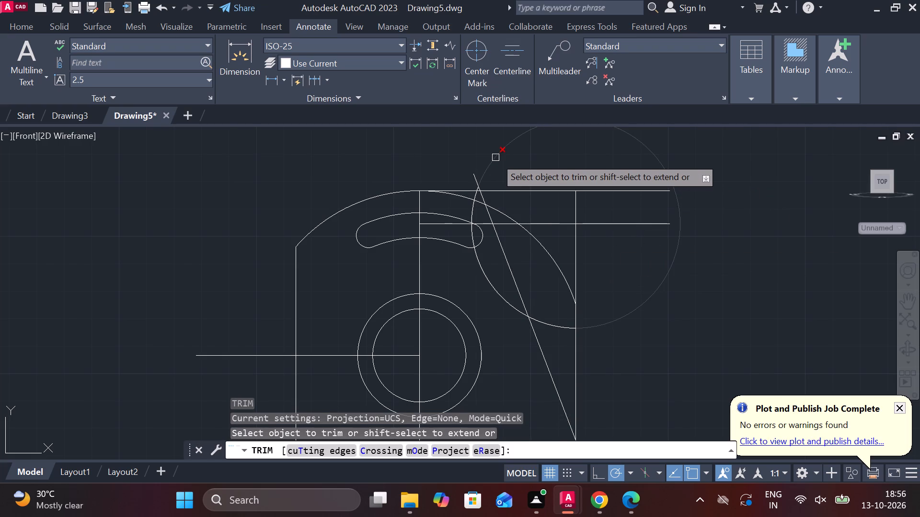
pyautogui.click(495, 157)
pyautogui.scroll(2, 467, 192)
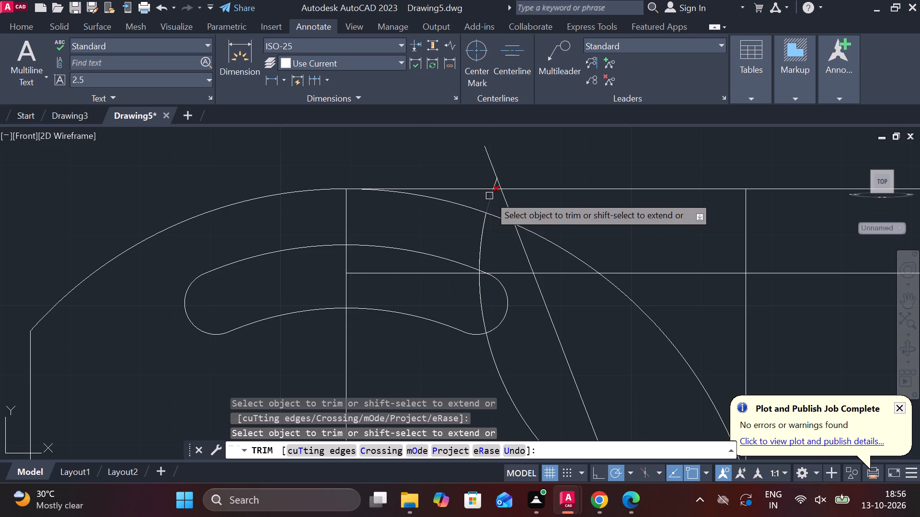
pyautogui.click(505, 208)
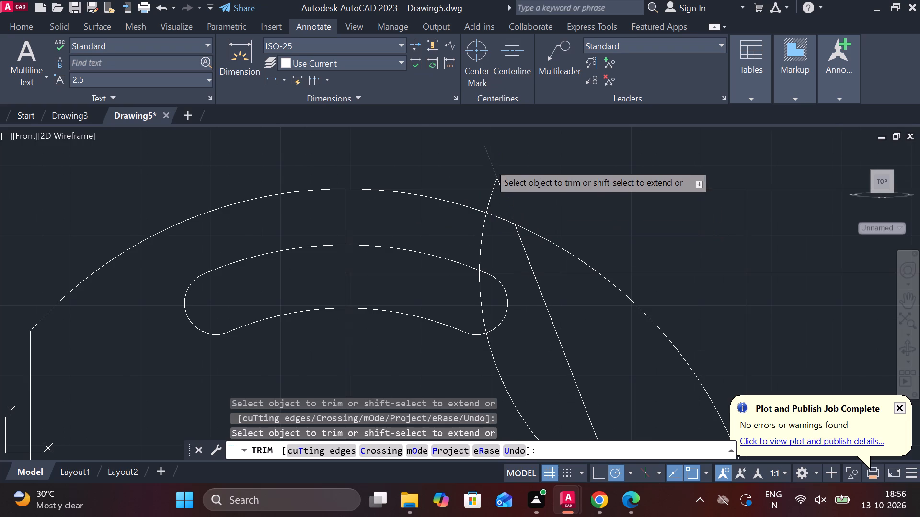
pyautogui.click(489, 163)
pyautogui.click(528, 248)
pyautogui.click(557, 327)
pyautogui.scroll(-1, 572, 337)
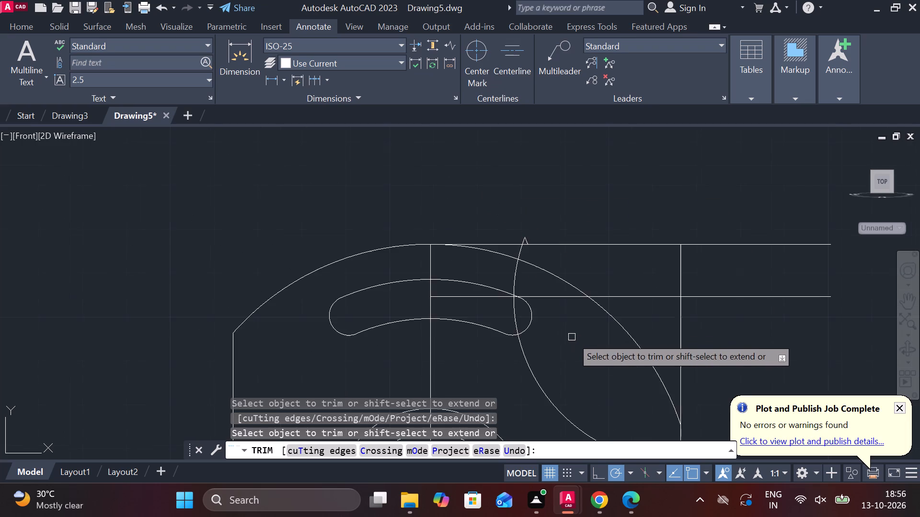
pyautogui.moveTo(577, 347); pyautogui.dragTo(490, 146, button='middle')
pyautogui.scroll(-1, 644, 249)
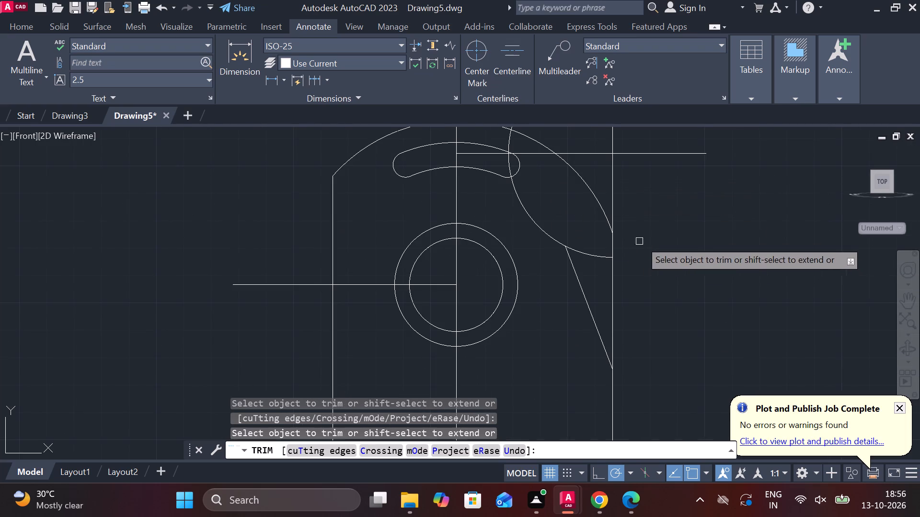
pyautogui.moveTo(650, 207); pyautogui.dragTo(671, 247, button='middle')
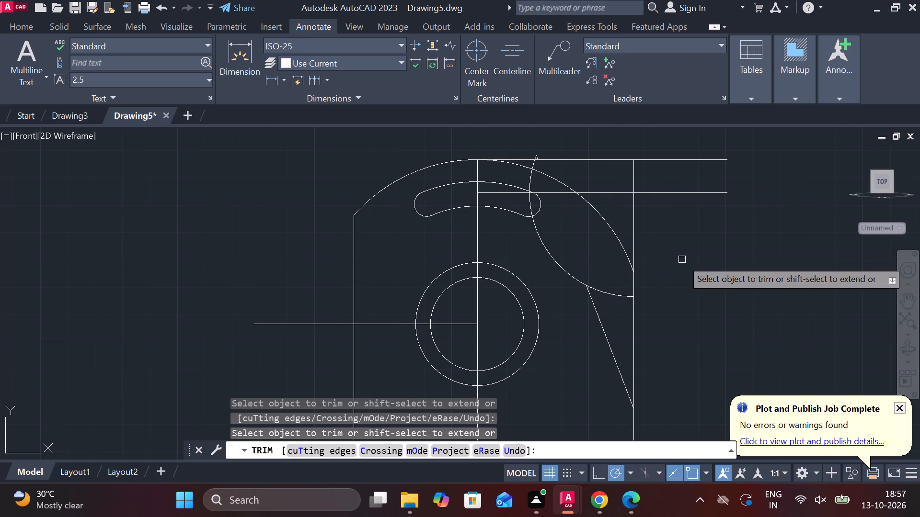
pyautogui.scroll(-1, 682, 259)
pyautogui.press('Escape')
pyautogui.moveTo(683, 258); pyautogui.dragTo(663, 223, button='middle')
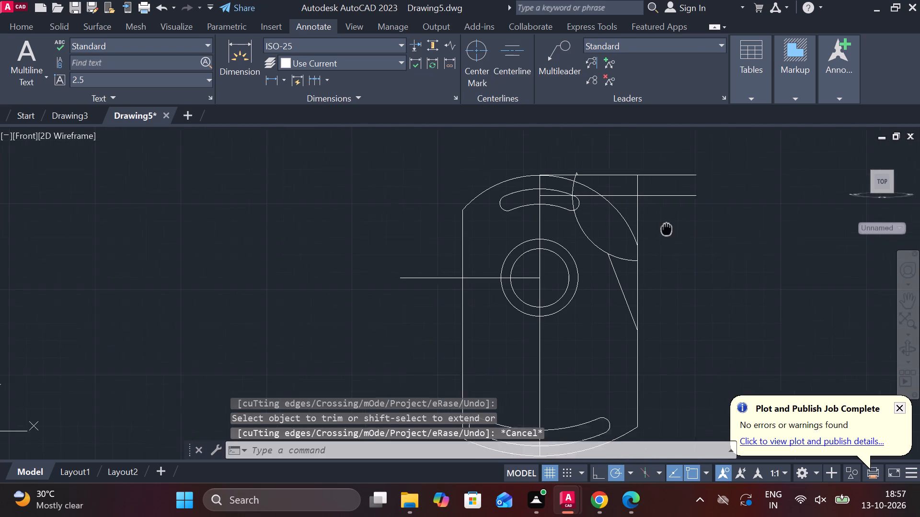
pyautogui.moveTo(663, 223); pyautogui.dragTo(664, 224, button='middle')
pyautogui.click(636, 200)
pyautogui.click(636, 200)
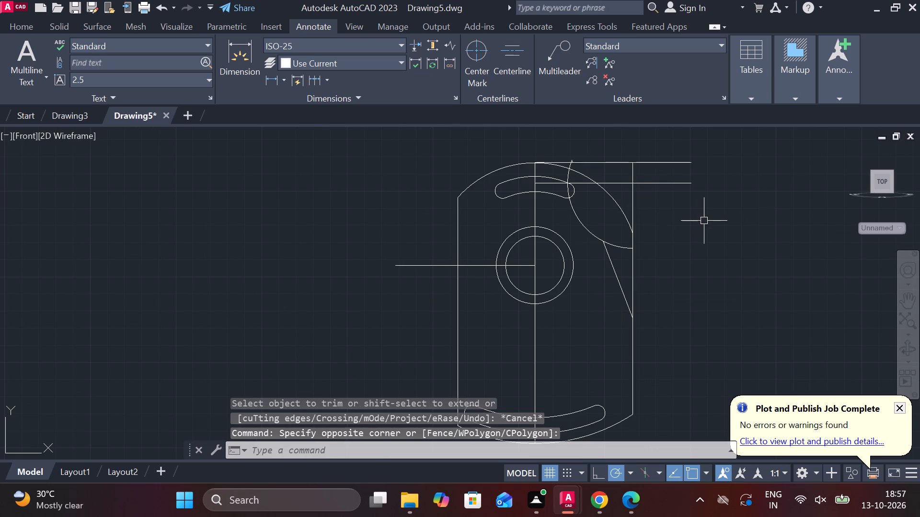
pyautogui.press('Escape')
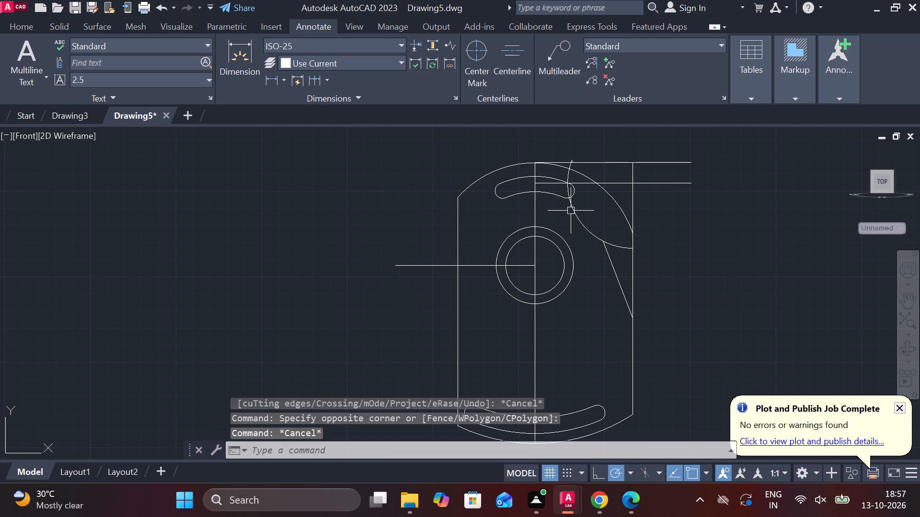
# Erase the remaining arc of the trimmed circle and the short angled-line stub above the top horizontal line.
pyautogui.click(571, 211)
pyautogui.write('e')
pyautogui.press('space')
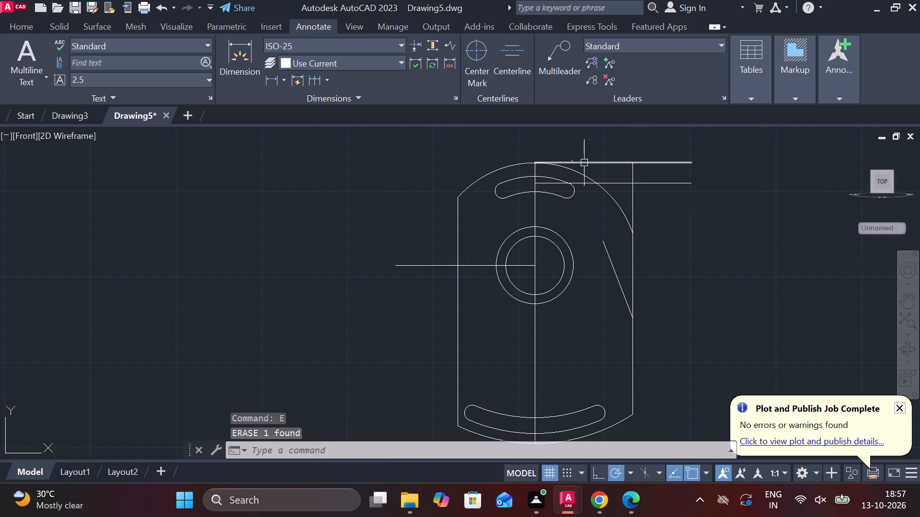
pyautogui.scroll(3, 572, 155)
pyautogui.click(571, 178)
pyautogui.write('e')
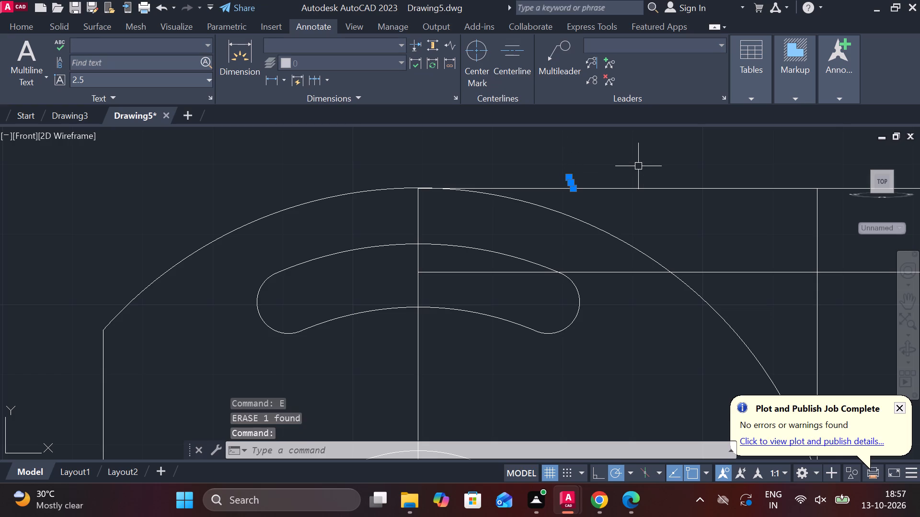
pyautogui.press('space')
pyautogui.scroll(-3, 638, 201)
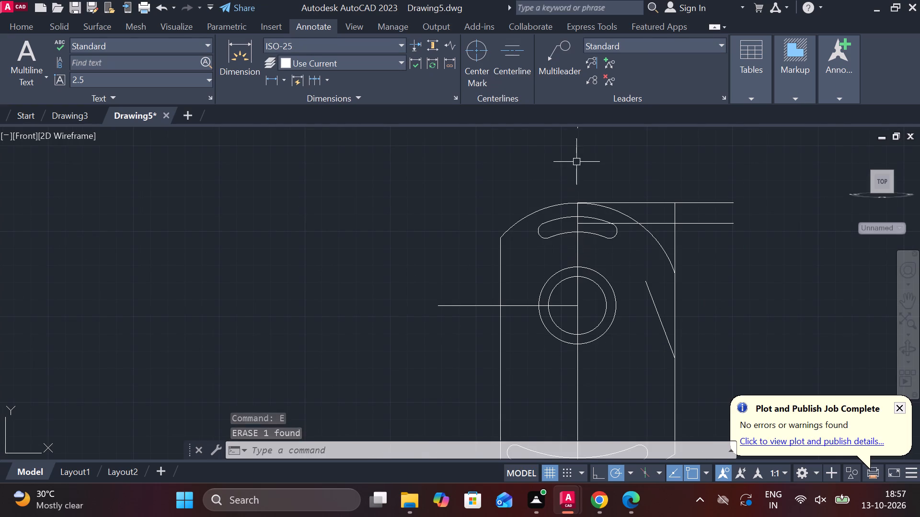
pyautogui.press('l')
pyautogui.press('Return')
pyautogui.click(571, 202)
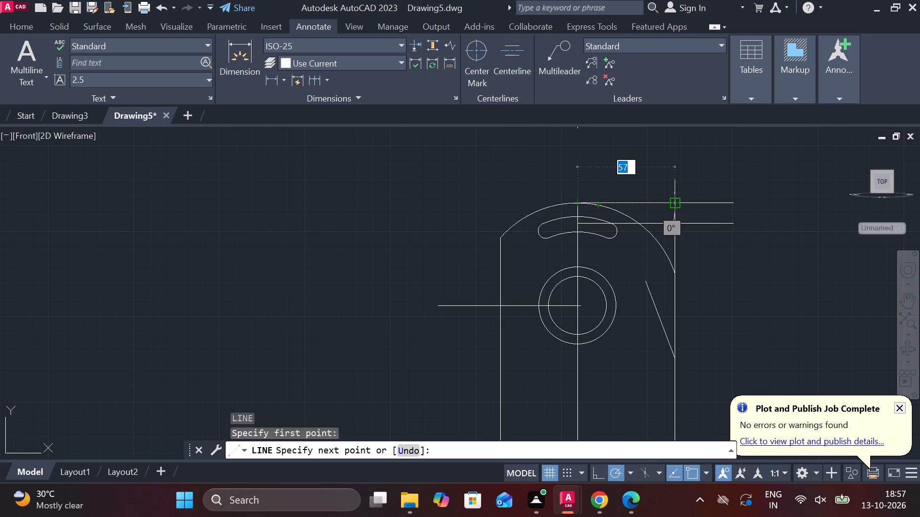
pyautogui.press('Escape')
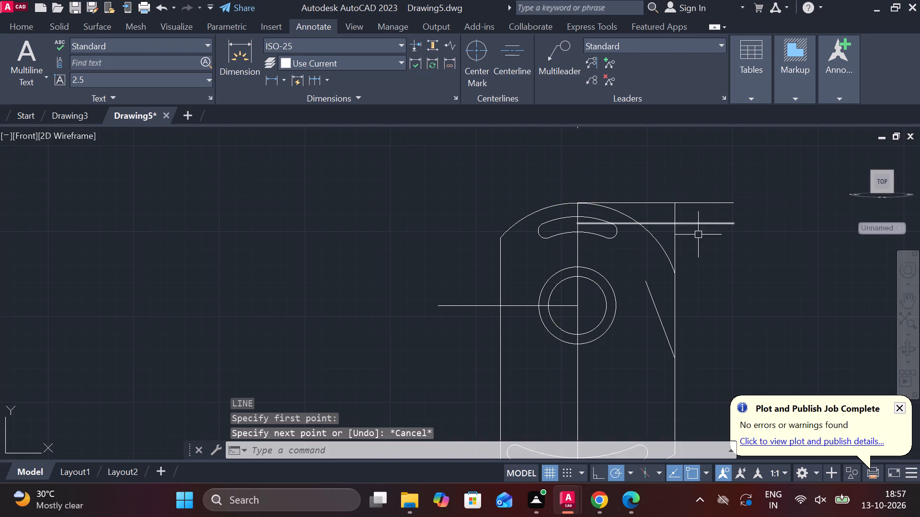
# Trim the vertical edge above its junction with the top outline arc and remove the stray vertical line above the profile.
pyautogui.scroll(2, 690, 236)
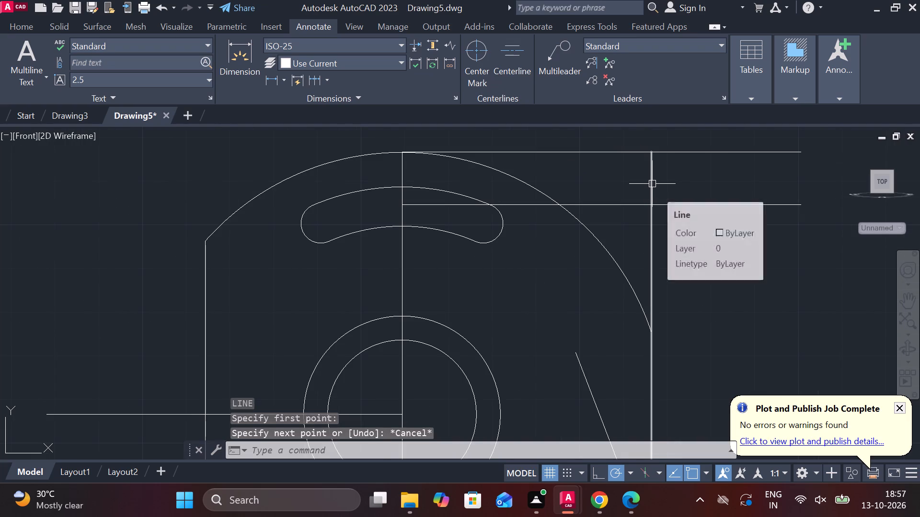
pyautogui.write('tr')
pyautogui.press('space')
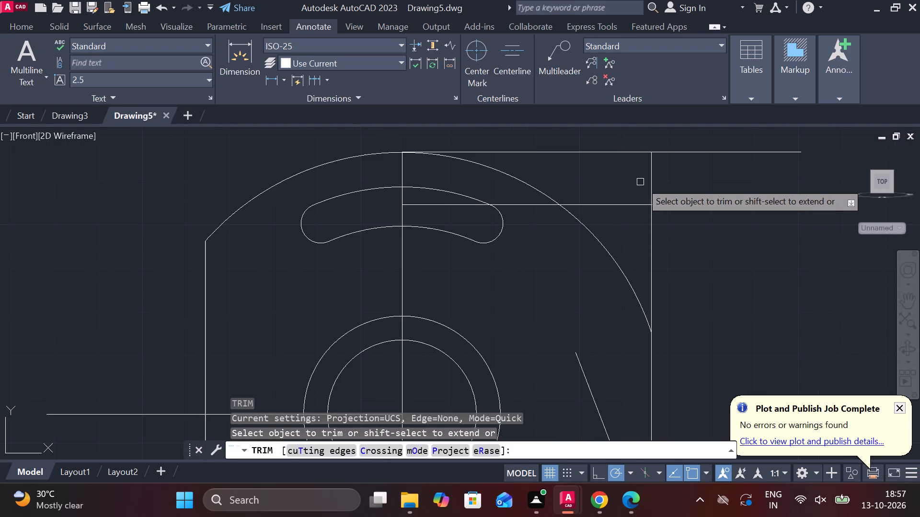
pyautogui.click(652, 178)
pyautogui.click(654, 228)
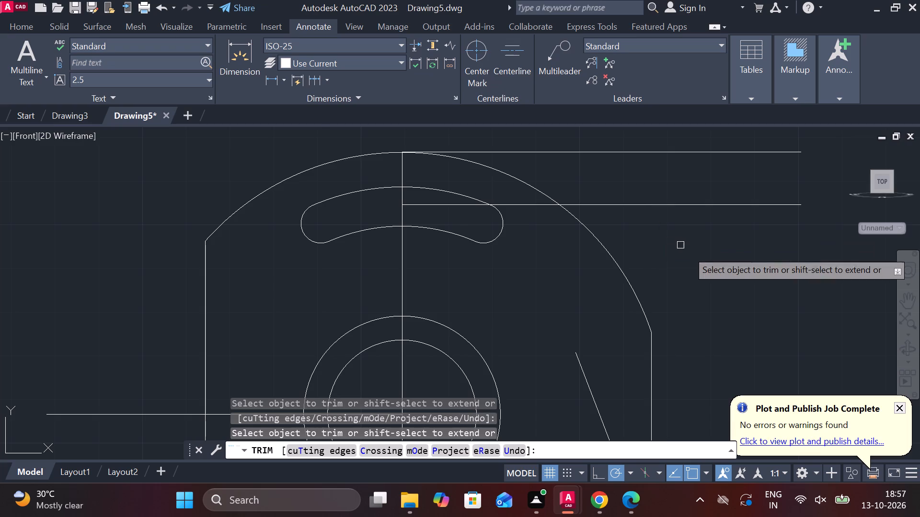
pyautogui.scroll(-2, 694, 255)
pyautogui.moveTo(717, 259); pyautogui.dragTo(701, 259, button='middle')
pyautogui.moveTo(593, 175); pyautogui.dragTo(572, 284, button='middle')
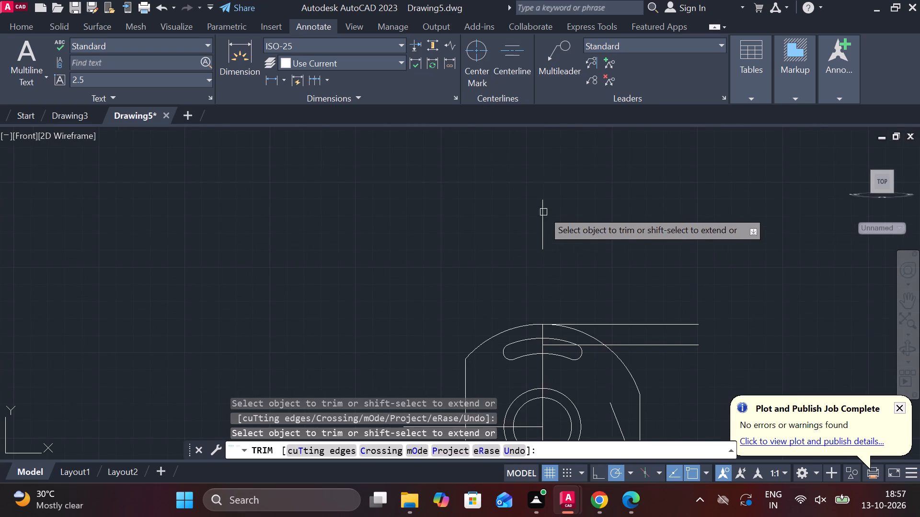
pyautogui.click(542, 223)
pyautogui.moveTo(571, 273); pyautogui.dragTo(510, 175, button='middle')
pyautogui.press('Escape')
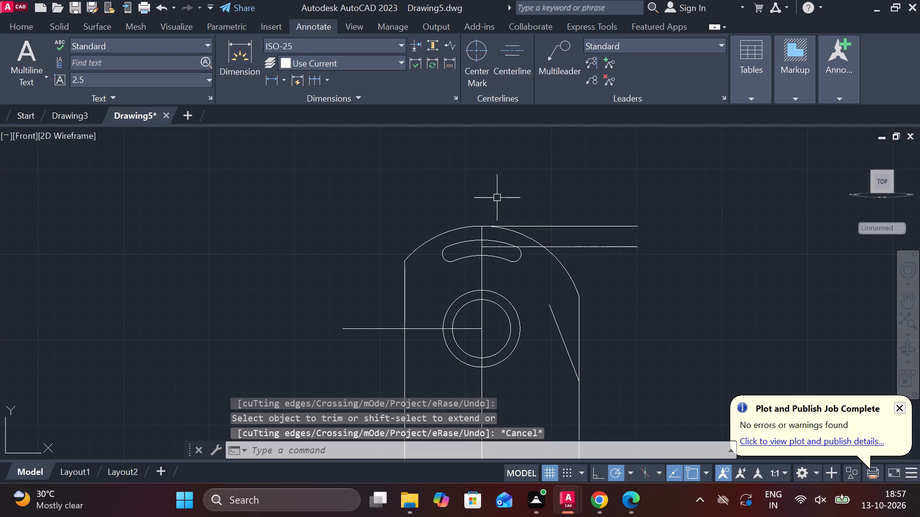
# Draw a vertical line upward from the peak of the top outline arc.
pyautogui.press('l')
pyautogui.press('Return')
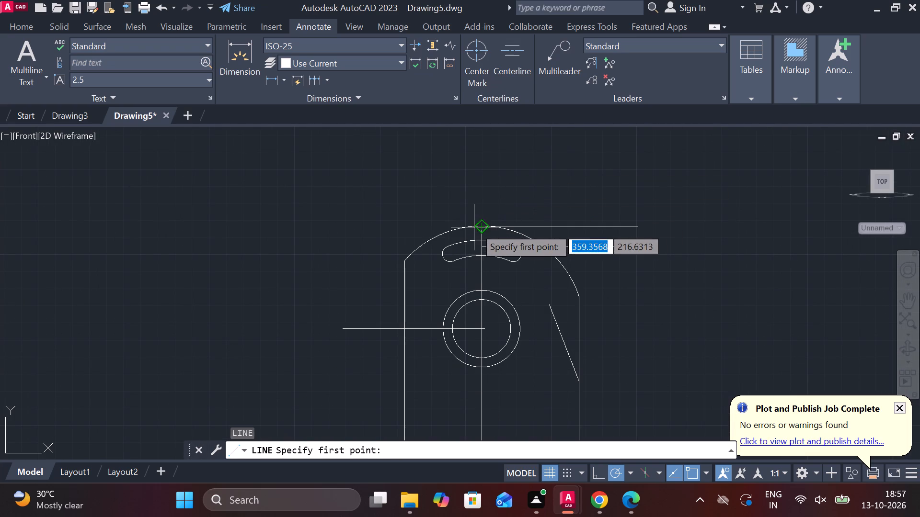
pyautogui.click(484, 217)
pyautogui.click(479, 135)
pyautogui.press('Escape')
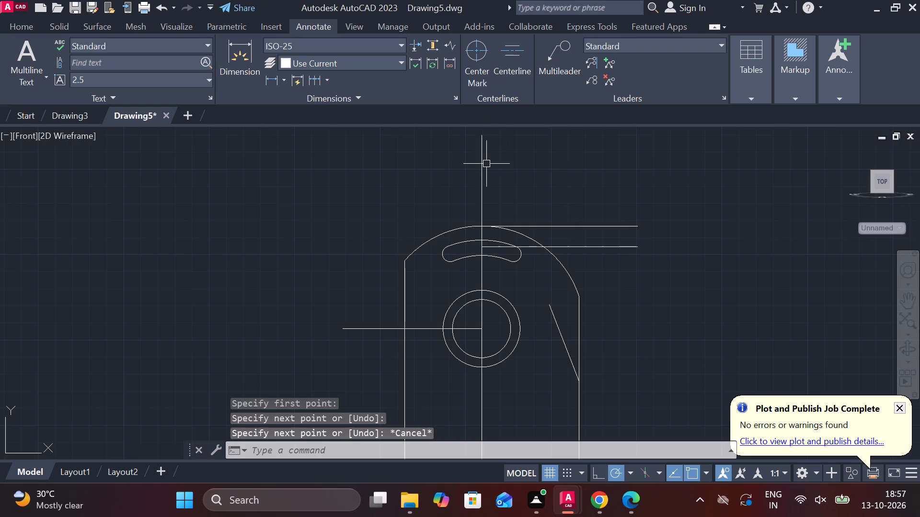
# Offset the new vertical line 67.72 toward the side with the angled line.
pyautogui.click(479, 177)
pyautogui.press('o')
pyautogui.press('Return')
pyautogui.press('Return')
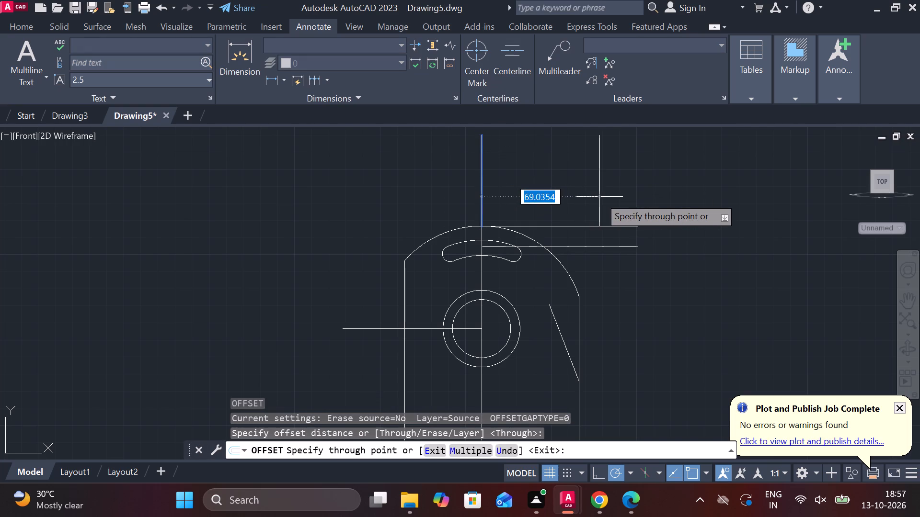
pyautogui.write('67.')
pyautogui.write('72')
pyautogui.press('space')
pyautogui.press('Escape')
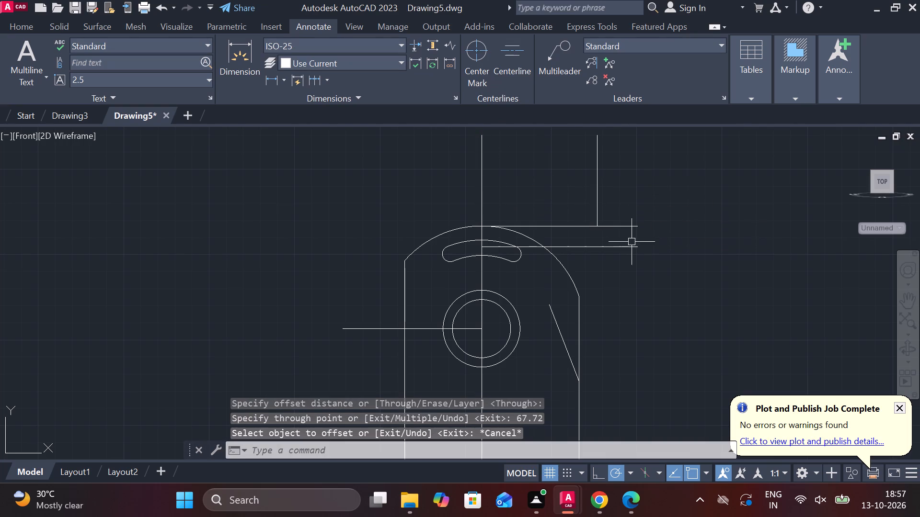
# Stretch the lower end of the offset vertical line down past the lower horizontal construction line.
pyautogui.click(596, 205)
pyautogui.click(598, 227)
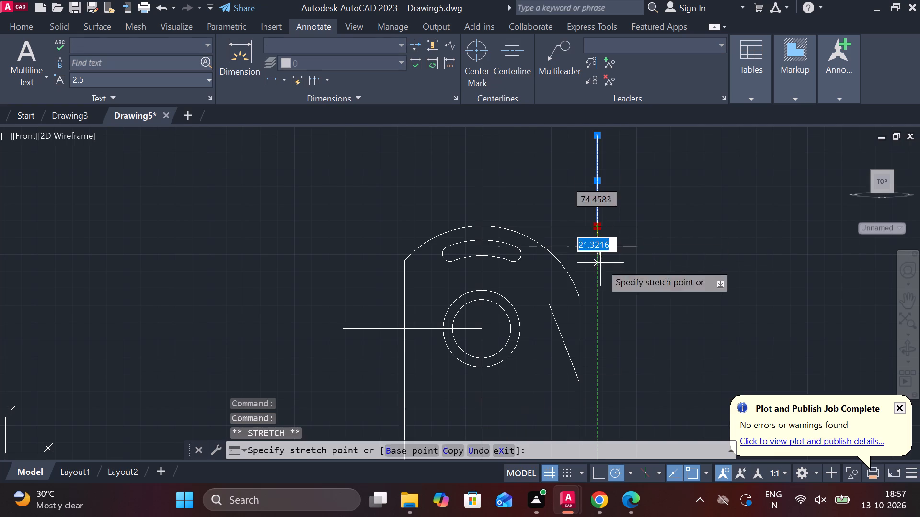
pyautogui.click(600, 270)
pyautogui.press('Escape')
# Draw a circle of radius 38 centred where the offset vertical line crosses the lower horizontal line.
pyautogui.write('c')
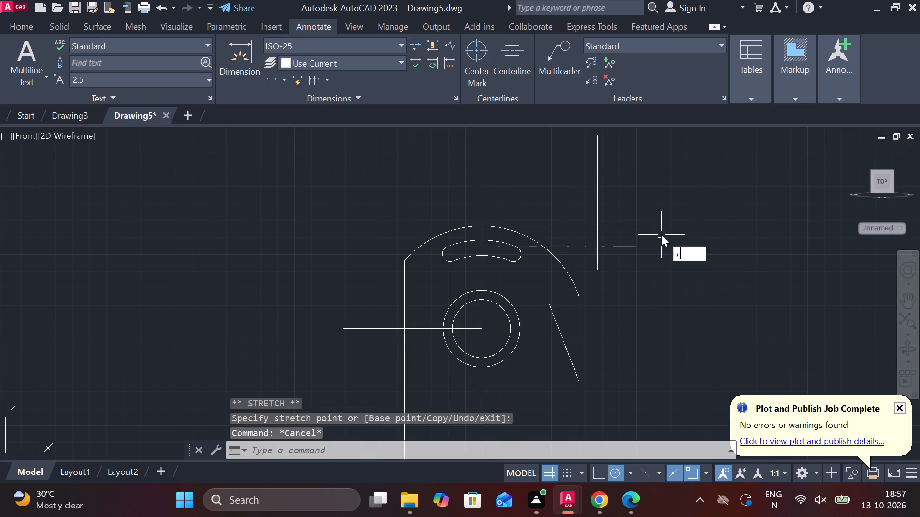
pyautogui.press('space')
pyautogui.click(597, 243)
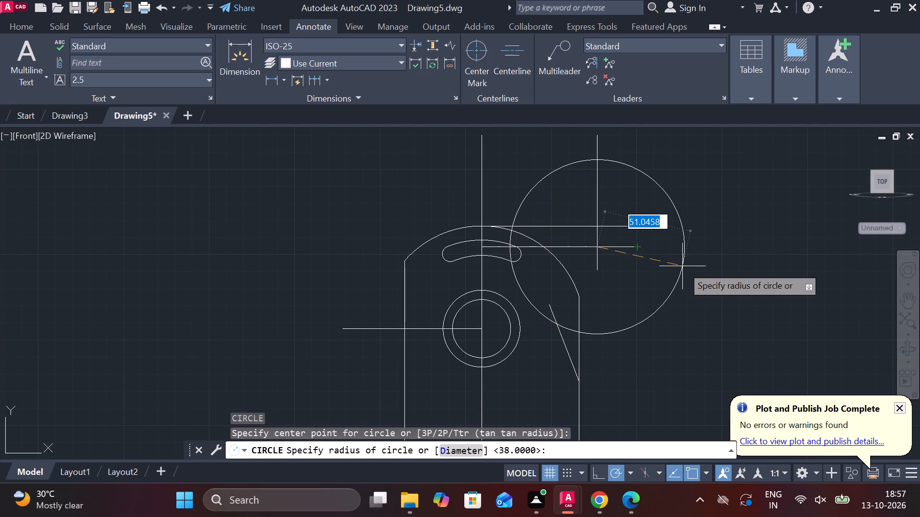
pyautogui.write('38')
pyautogui.press('Return')
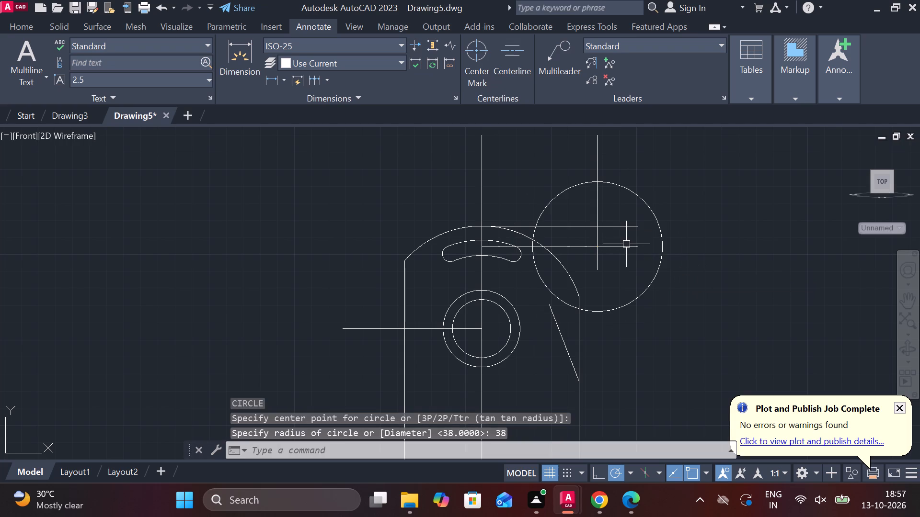
# Trim the top outline arc inside the new circle, the circle's piece just above that arc, and the lower horizontal line beyond the slot.
pyautogui.scroll(1, 625, 244)
pyautogui.press('Escape')
pyautogui.write('tr')
pyautogui.press('space')
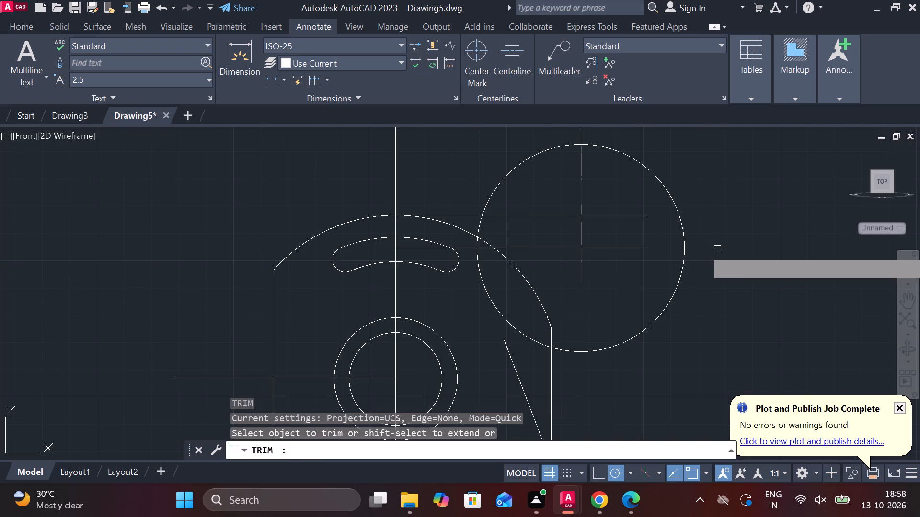
pyautogui.click(497, 248)
pyautogui.click(492, 249)
pyautogui.click(492, 248)
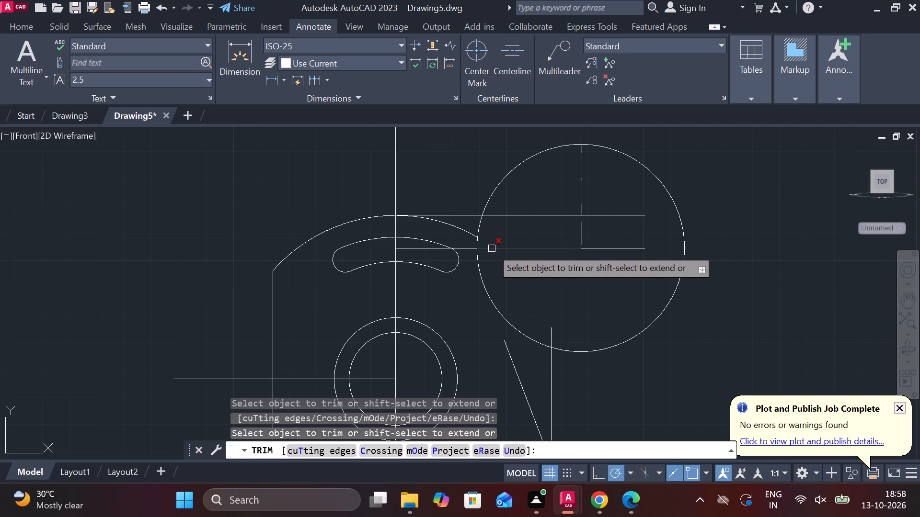
pyautogui.click(479, 221)
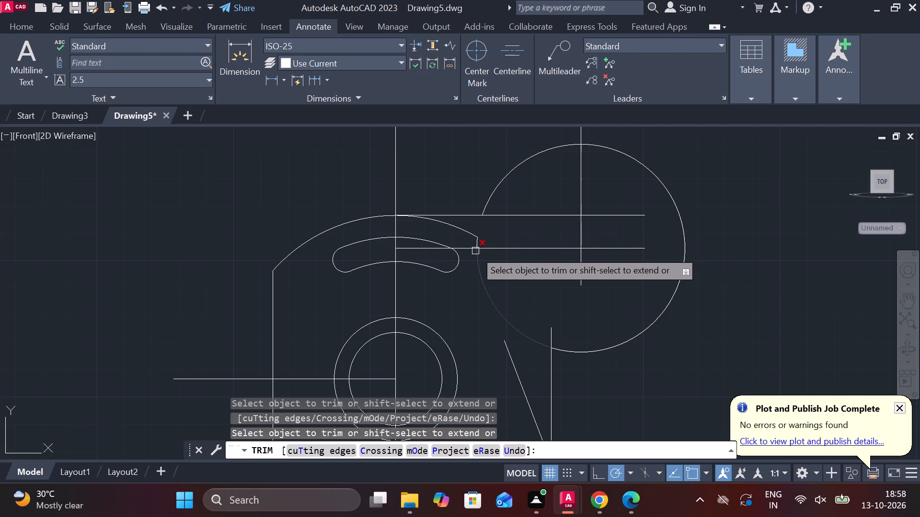
pyautogui.click(467, 250)
pyautogui.click(494, 249)
pyautogui.click(593, 247)
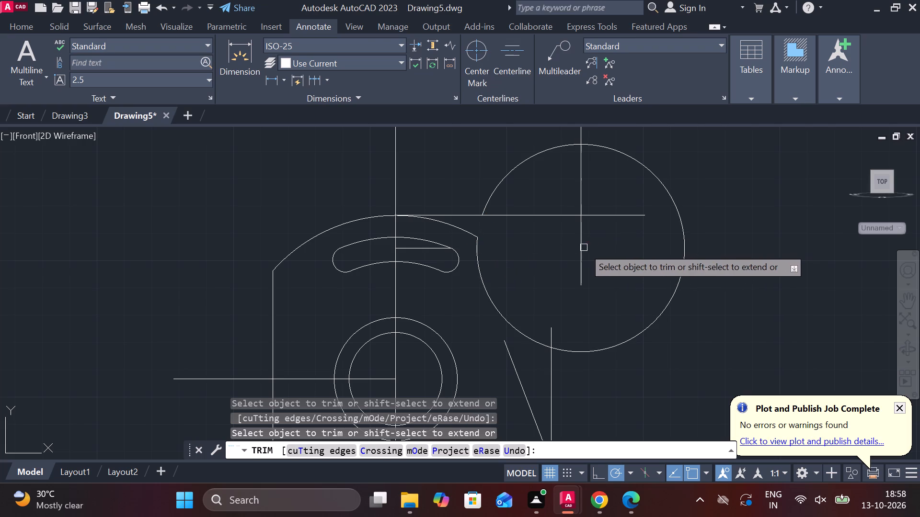
# Trim the circle down to its concave arc ending at the vertical edge, and remove the top horizontal and offset vertical construction lines.
pyautogui.click(589, 352)
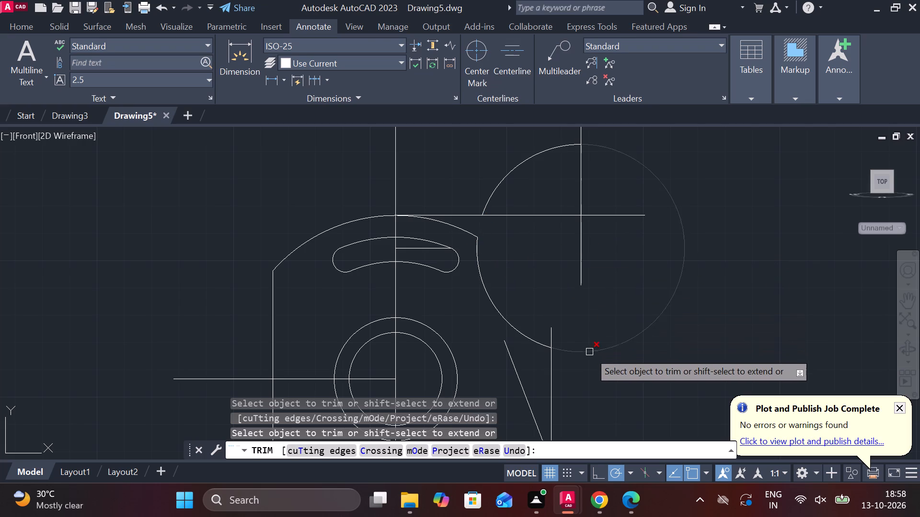
pyautogui.moveTo(556, 162); pyautogui.dragTo(548, 157)
pyautogui.click(505, 137)
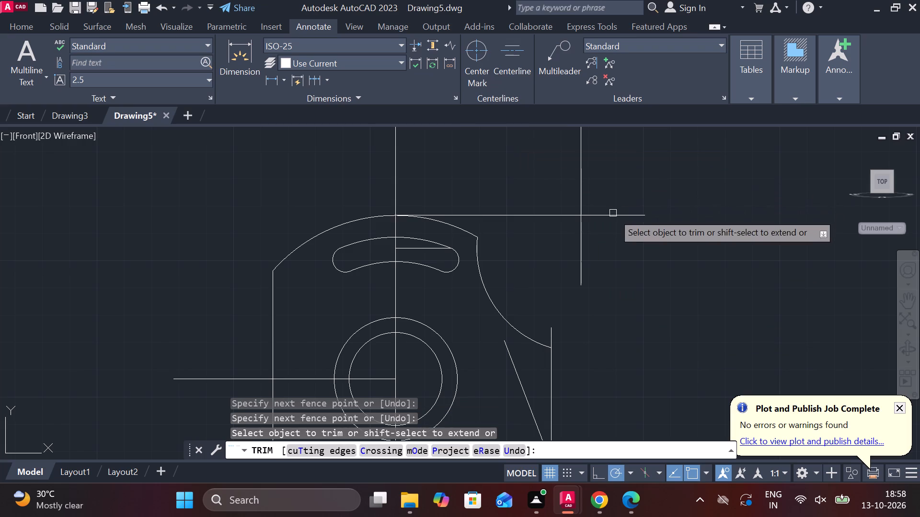
pyautogui.moveTo(536, 153); pyautogui.dragTo(576, 238)
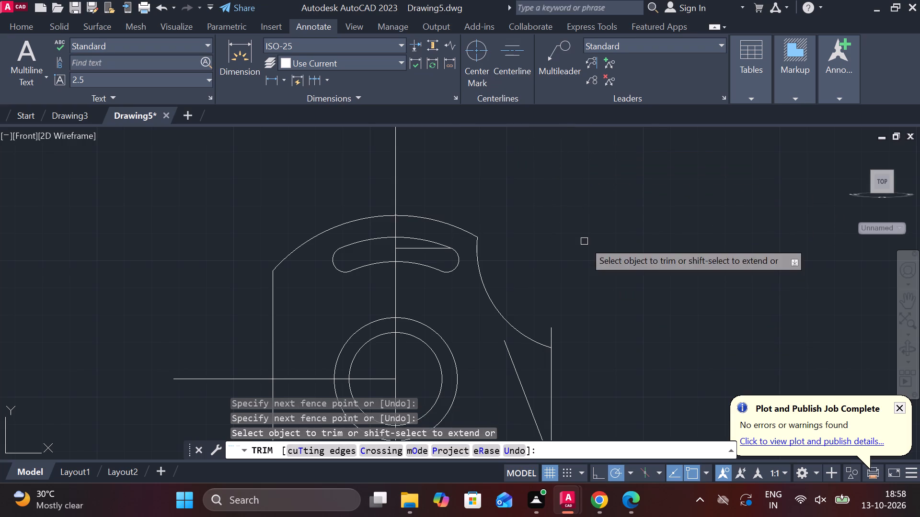
# Trim away the leftover horizontal line piece inside the upper curved slot.
pyautogui.moveTo(584, 241); pyautogui.dragTo(666, 149, button='middle')
pyautogui.click(502, 159)
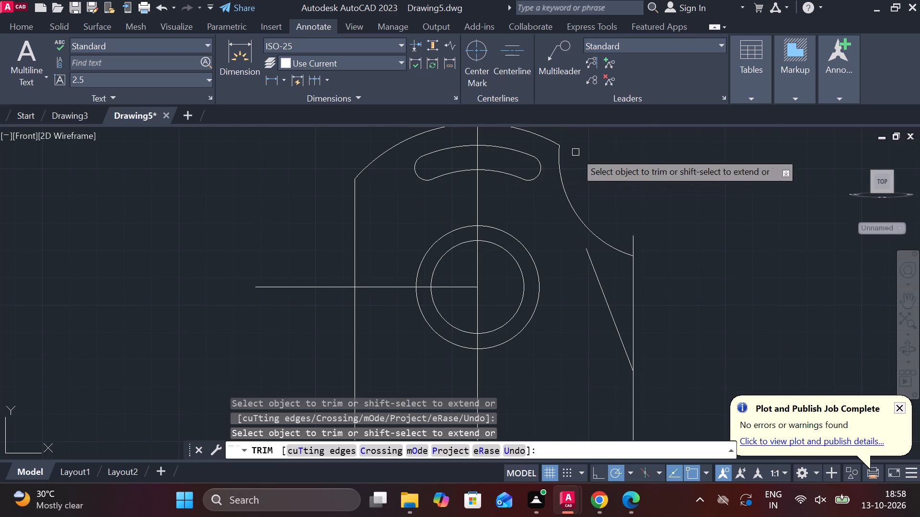
pyautogui.moveTo(649, 175); pyautogui.dragTo(617, 168, button='middle')
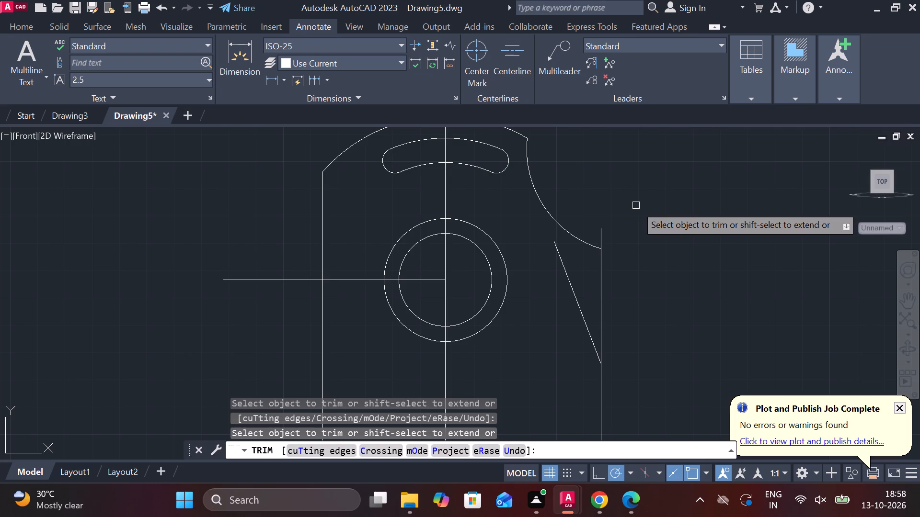
pyautogui.press('Escape')
# Draw a circle of radius 45 centred on the hub circles.
pyautogui.write('c')
pyautogui.press('space')
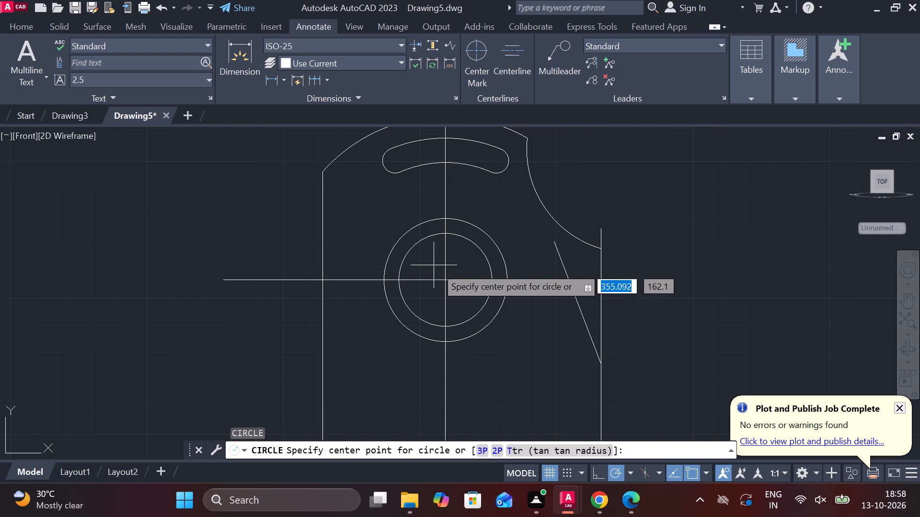
pyautogui.click(445, 273)
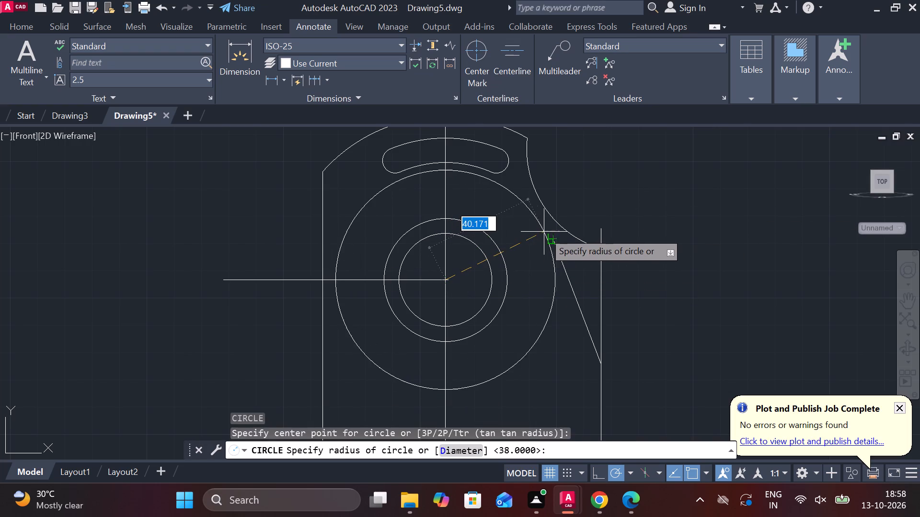
pyautogui.write('45')
pyautogui.press('space')
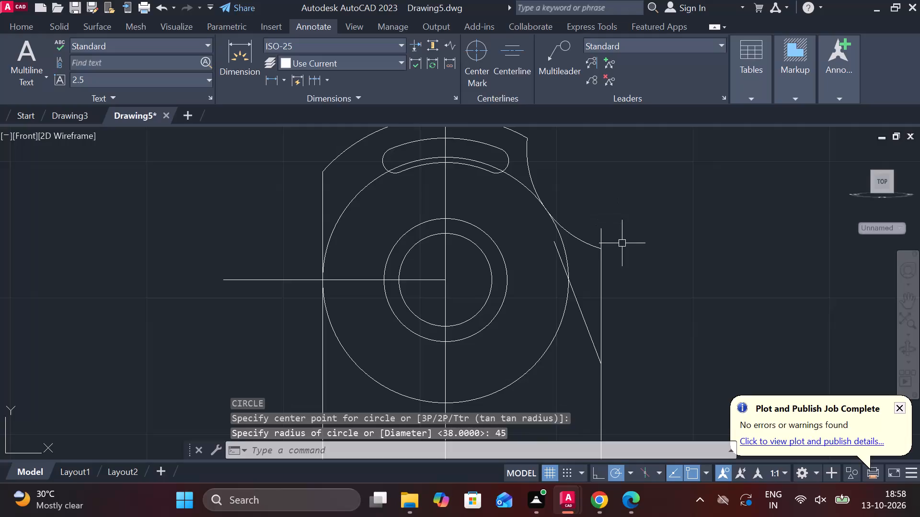
pyautogui.press('Escape')
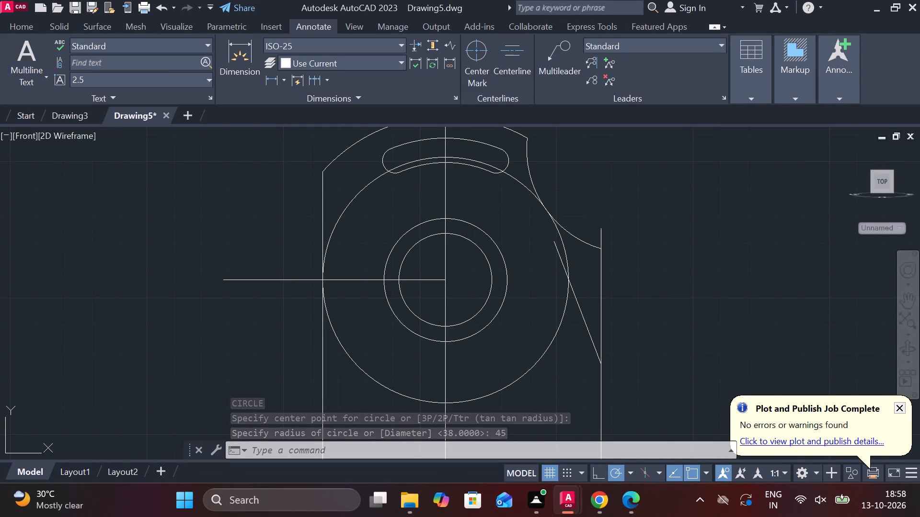
# Trim the upper end of the slanted line that lies inside the radius 45 circle.
pyautogui.write('tr')
pyautogui.press('space')
pyautogui.click(556, 258)
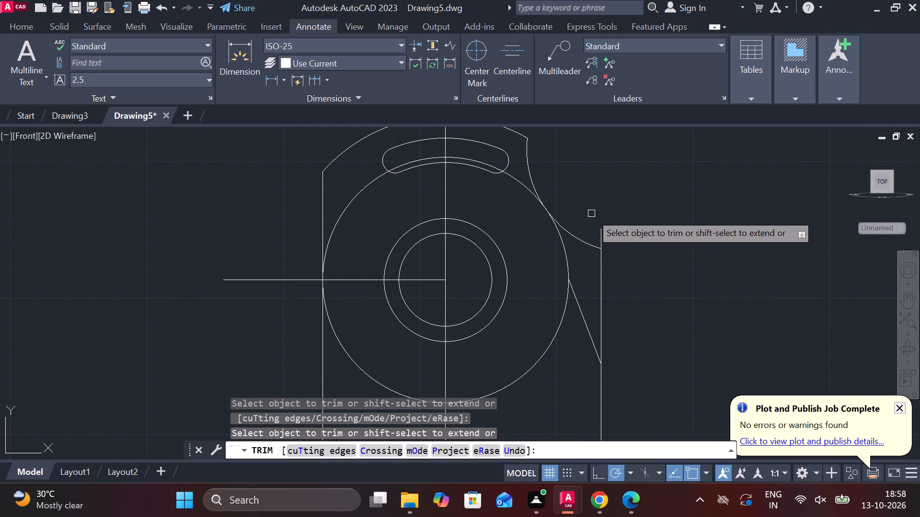
# Trim the radius 45 circle down to its upper-right arc between the upper slot and the slanted line.
pyautogui.scroll(2, 591, 214)
pyautogui.scroll(2, 530, 210)
pyautogui.scroll(1, 460, 209)
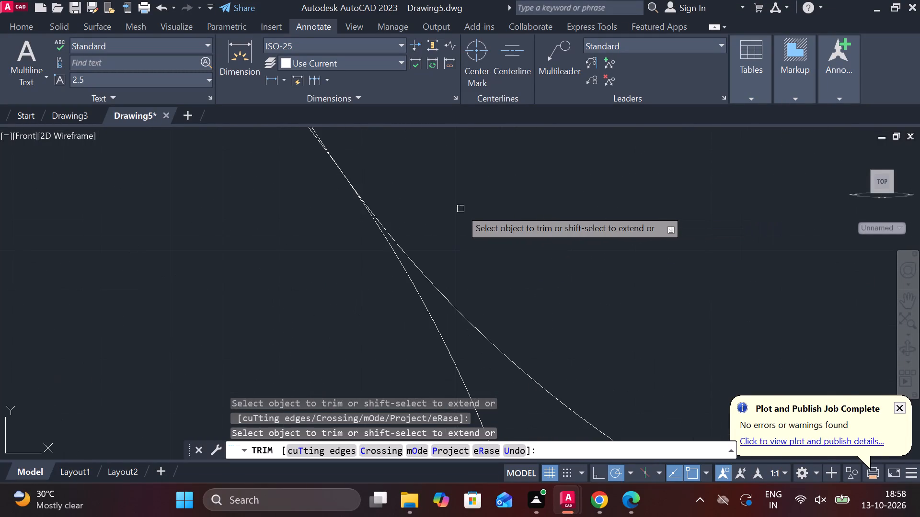
pyautogui.scroll(-4, 460, 209)
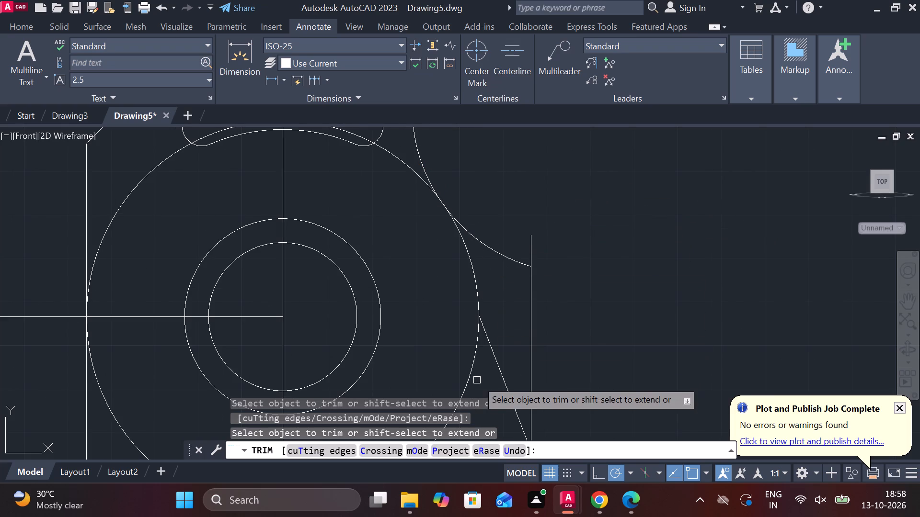
pyautogui.click(476, 360)
pyautogui.moveTo(363, 166); pyautogui.dragTo(425, 239, button='middle')
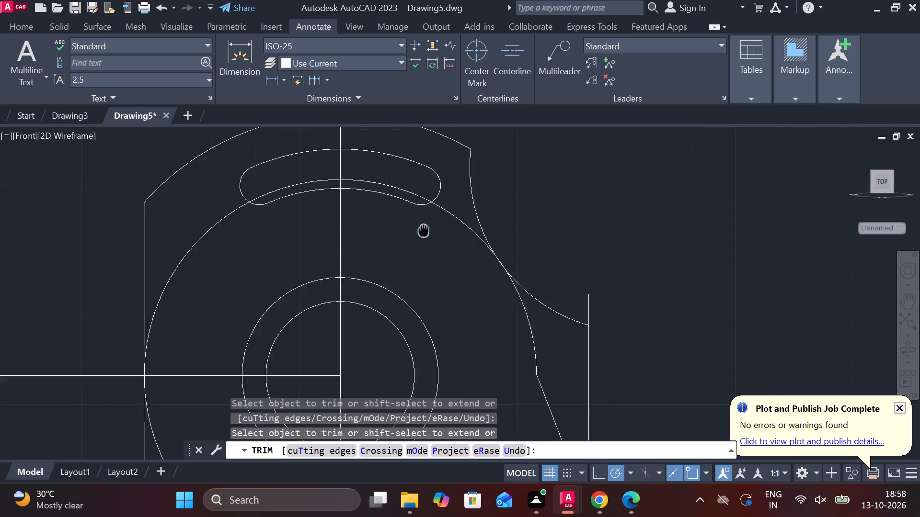
pyautogui.moveTo(425, 239); pyautogui.dragTo(425, 239, button='middle')
pyautogui.click(409, 202)
pyautogui.click(317, 193)
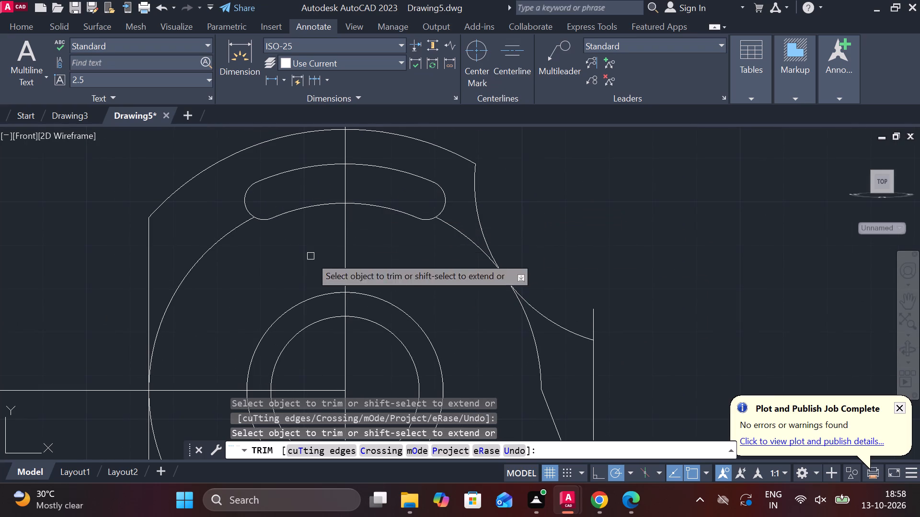
pyautogui.moveTo(310, 257); pyautogui.dragTo(388, 205, button='middle')
pyautogui.click(269, 214)
pyautogui.scroll(-2, 286, 216)
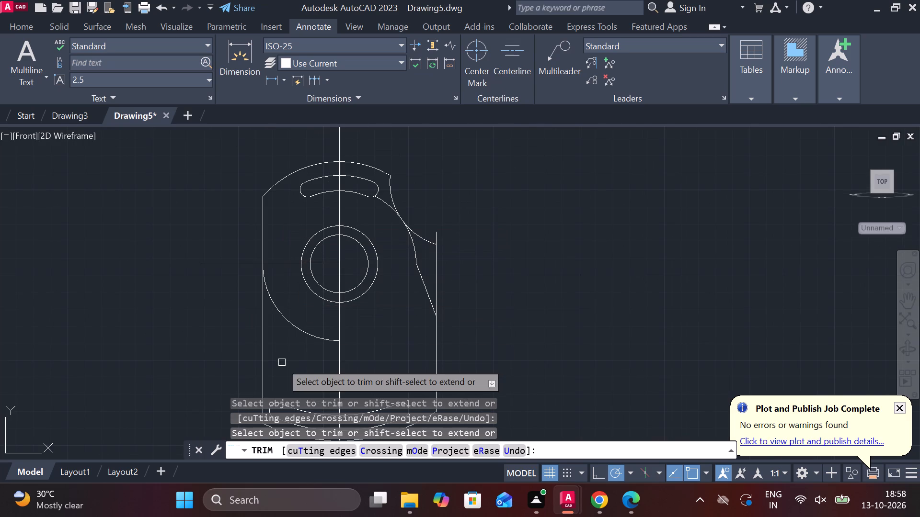
pyautogui.click(293, 331)
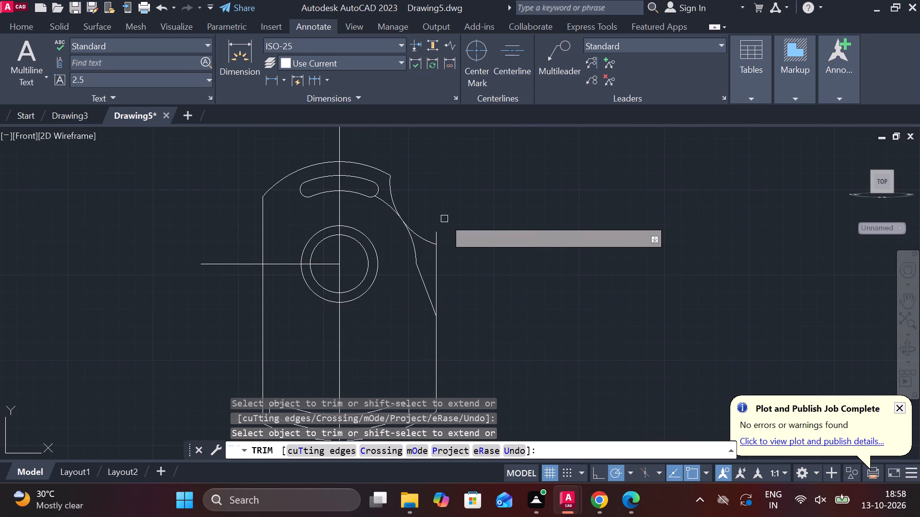
# Trim the right vertical edge above the slanted line's lower end, including the stub above the concave arc.
pyautogui.scroll(2, 381, 213)
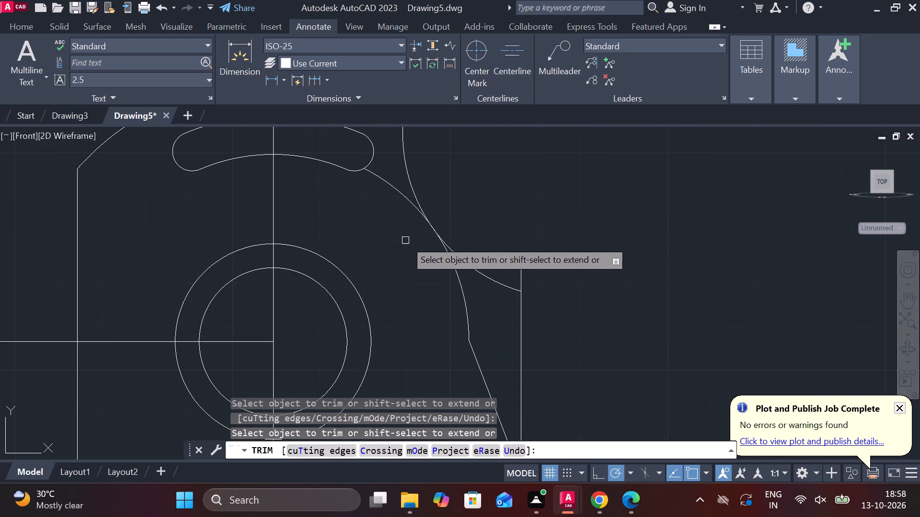
pyautogui.scroll(1, 405, 253)
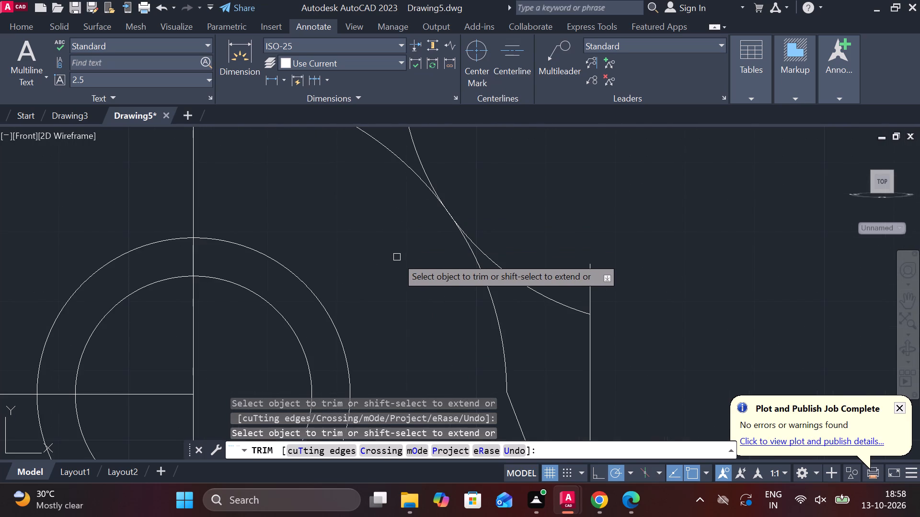
pyautogui.moveTo(397, 257); pyautogui.dragTo(391, 323, button='middle')
pyautogui.scroll(-1, 496, 220)
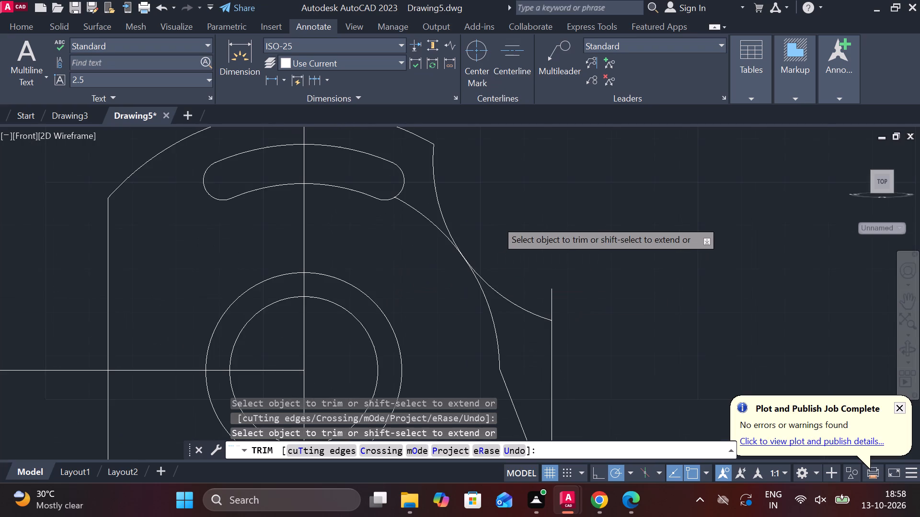
pyautogui.scroll(-1, 496, 220)
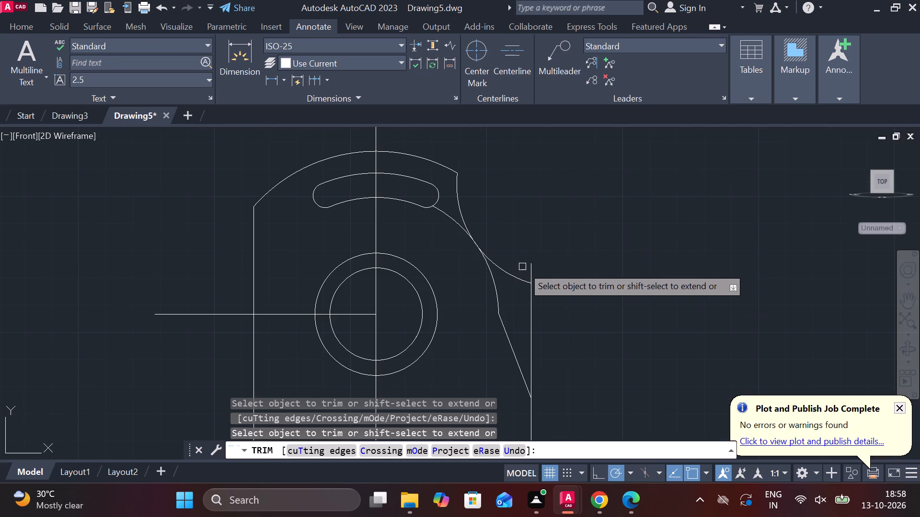
pyautogui.moveTo(568, 303); pyautogui.dragTo(566, 245, button='middle')
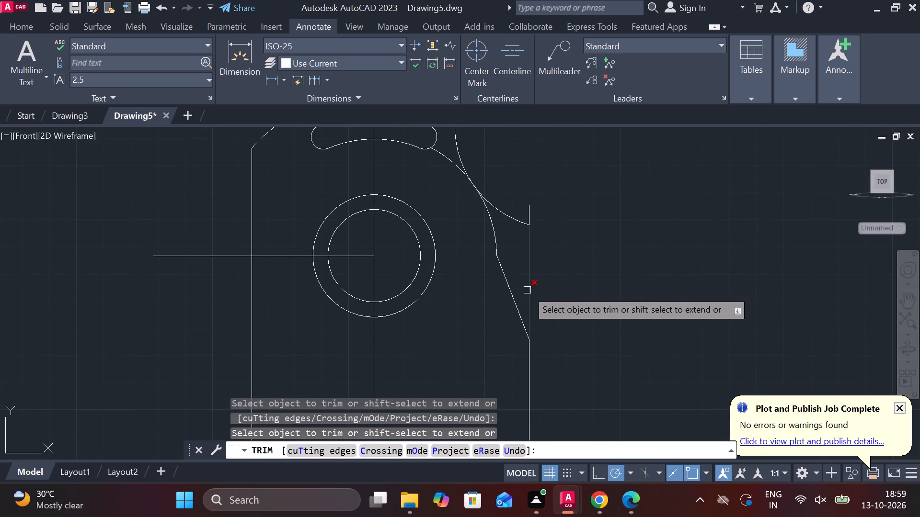
pyautogui.click(527, 290)
pyautogui.click(527, 215)
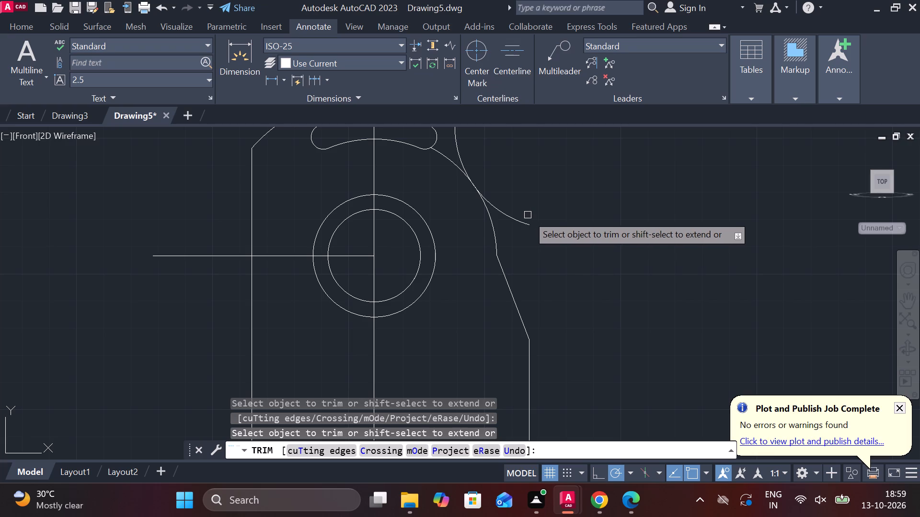
pyautogui.moveTo(529, 215); pyautogui.dragTo(547, 281, button='middle')
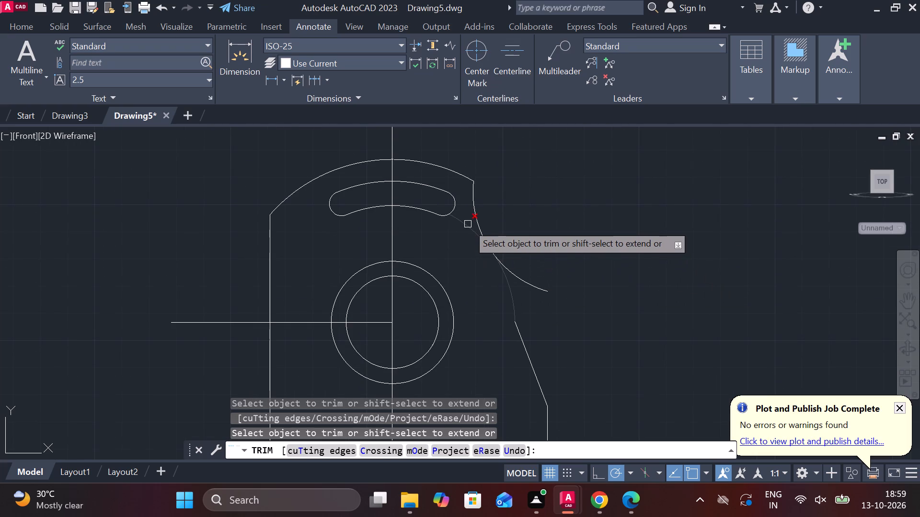
pyautogui.press('Escape')
# Move the concave arc very slightly toward the radius 45 arc near the point where they meet.
pyautogui.scroll(3, 488, 279)
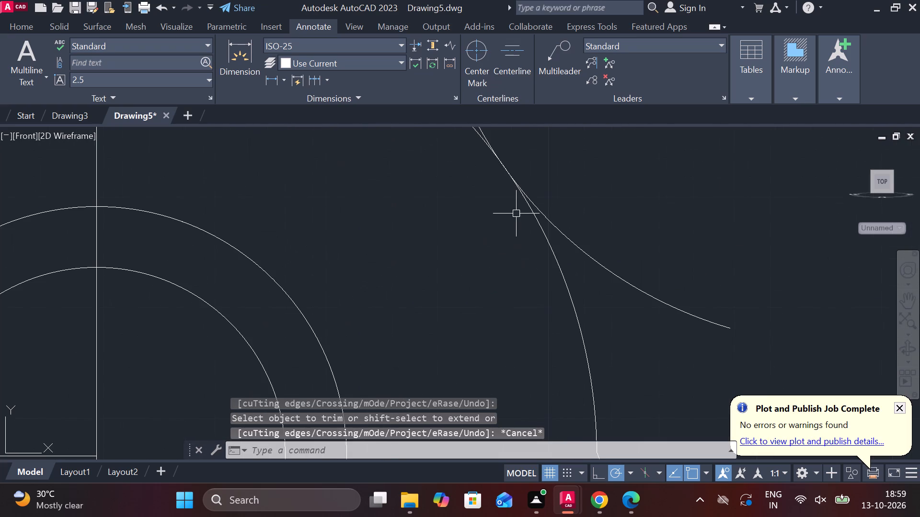
pyautogui.moveTo(517, 213); pyautogui.dragTo(494, 327, button='middle')
pyautogui.scroll(7, 480, 278)
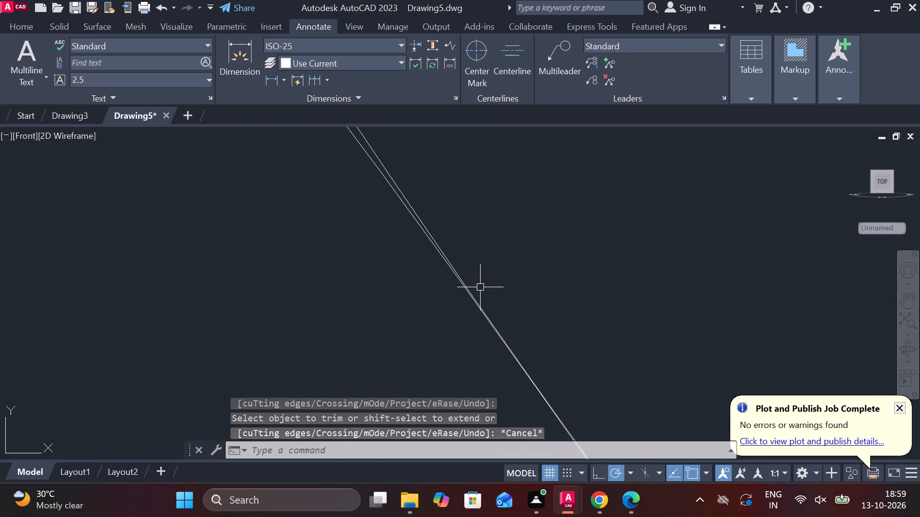
pyautogui.scroll(4, 480, 293)
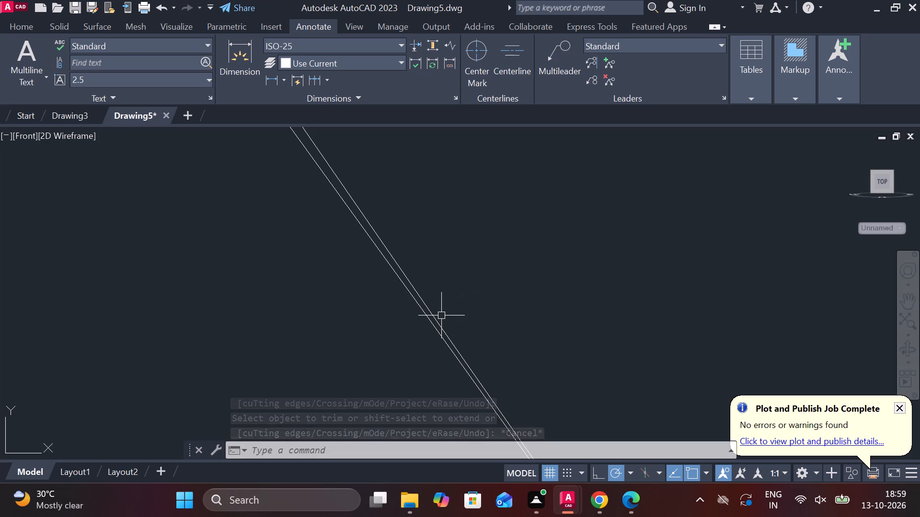
pyautogui.click(437, 319)
pyautogui.press('m')
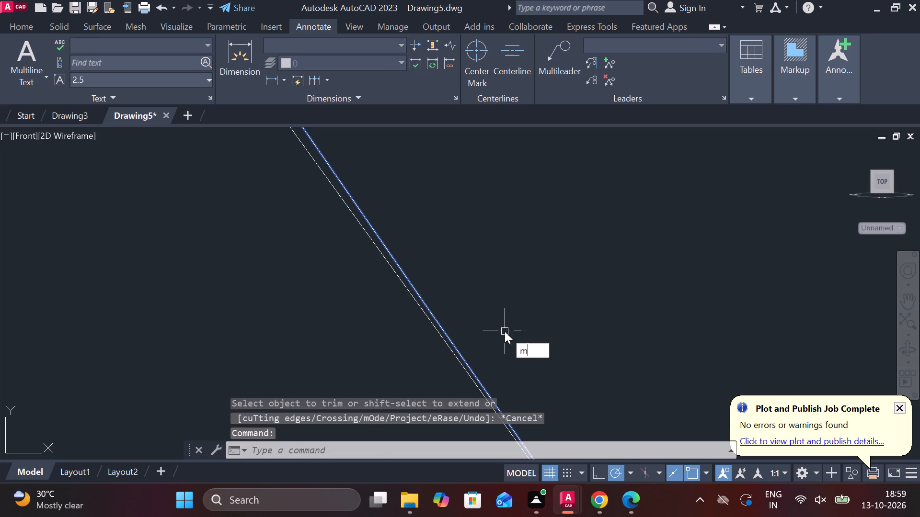
pyautogui.press('Return')
pyautogui.click(452, 344)
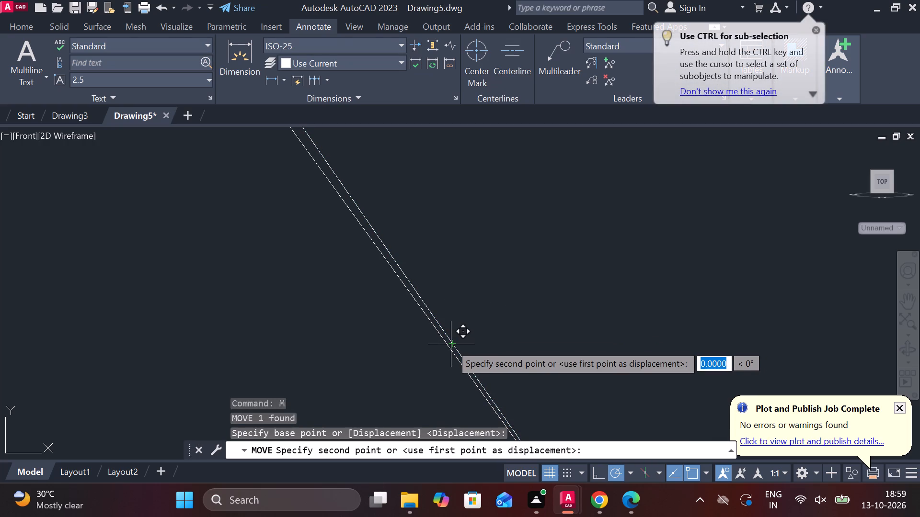
pyautogui.click(448, 345)
pyautogui.scroll(-6, 503, 318)
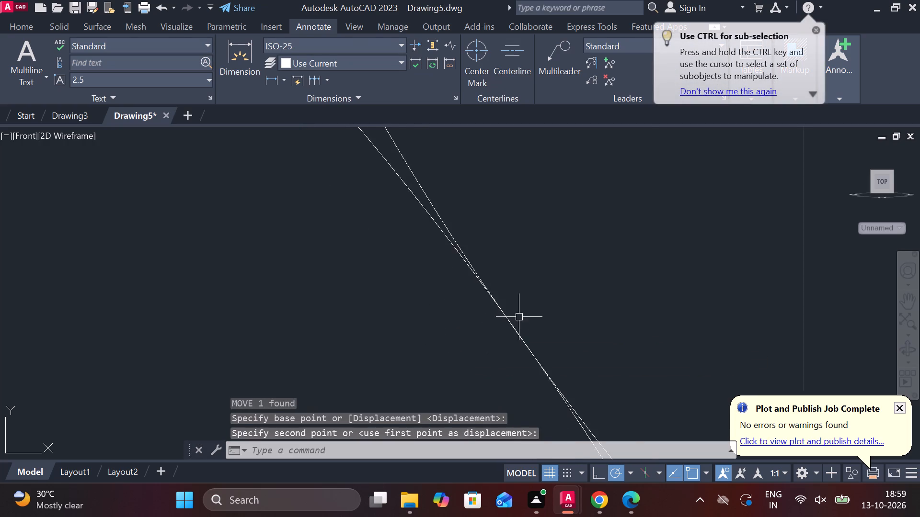
pyautogui.scroll(-3, 519, 316)
pyautogui.scroll(-3, 568, 316)
pyautogui.moveTo(609, 315); pyautogui.dragTo(545, 203, button='middle')
pyautogui.press('Escape')
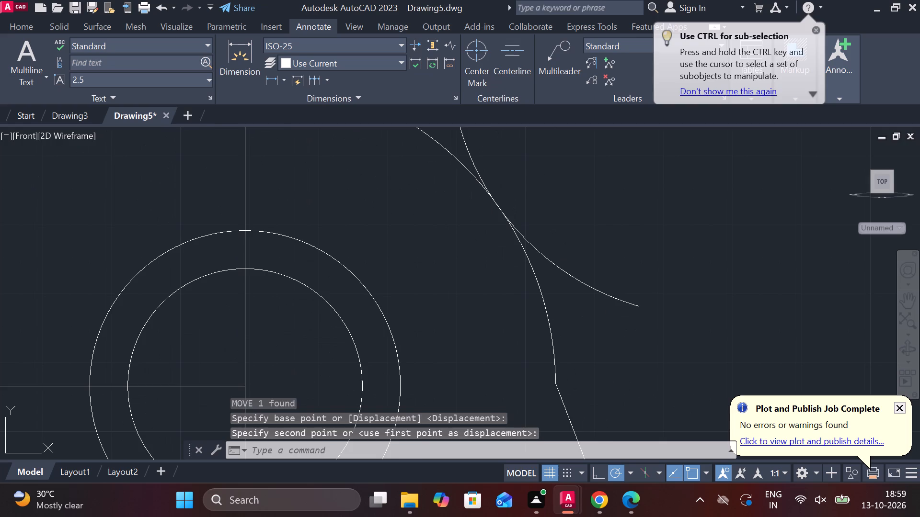
# Trim both arcs beyond their meeting point and the small overlapping sliver, leaving one continuous outline between concave and radius 45 arcs.
pyautogui.scroll(-3, 603, 226)
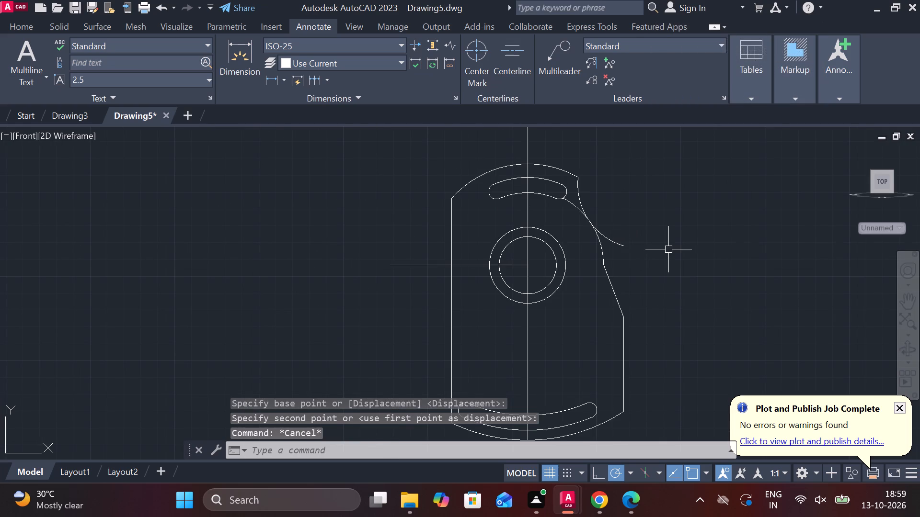
pyautogui.write('tr')
pyautogui.press('space')
pyautogui.click(576, 211)
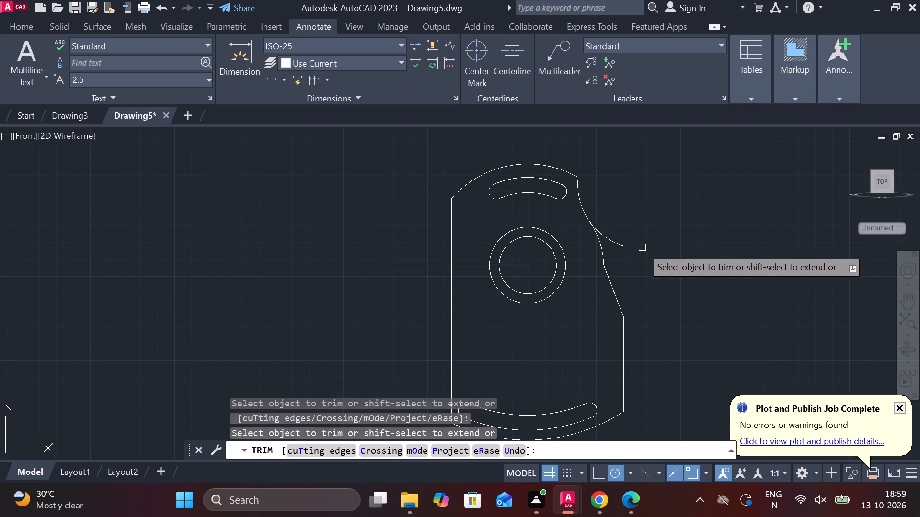
pyautogui.click(621, 243)
pyautogui.scroll(3, 590, 224)
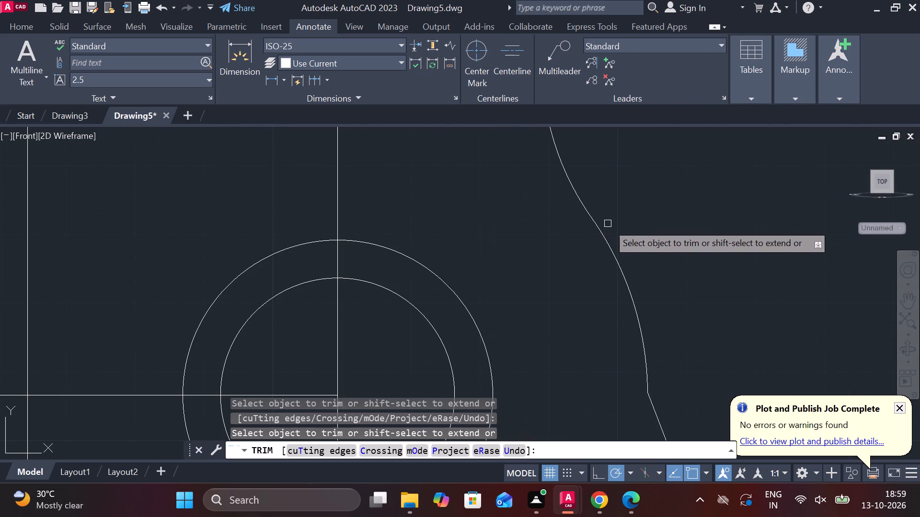
pyautogui.scroll(7, 586, 211)
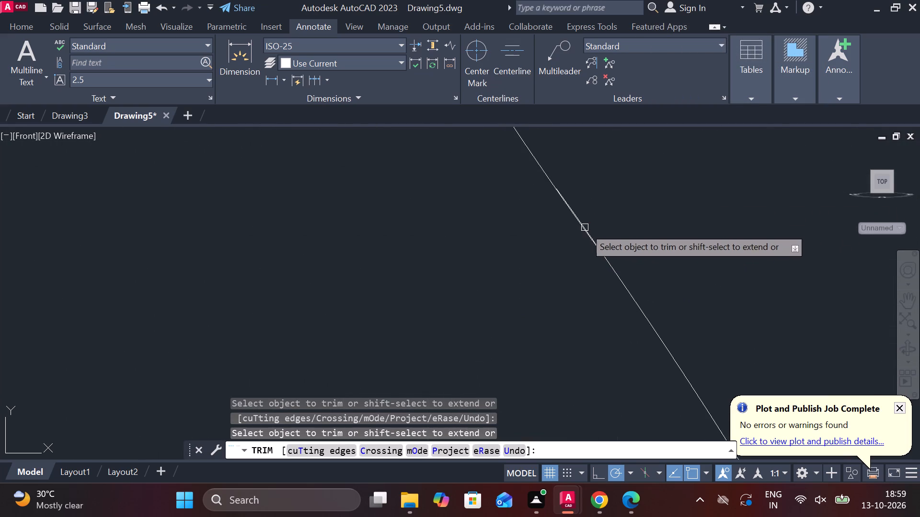
pyautogui.click(584, 227)
pyautogui.scroll(-8, 615, 221)
pyautogui.moveTo(680, 230); pyautogui.dragTo(669, 230, button='middle')
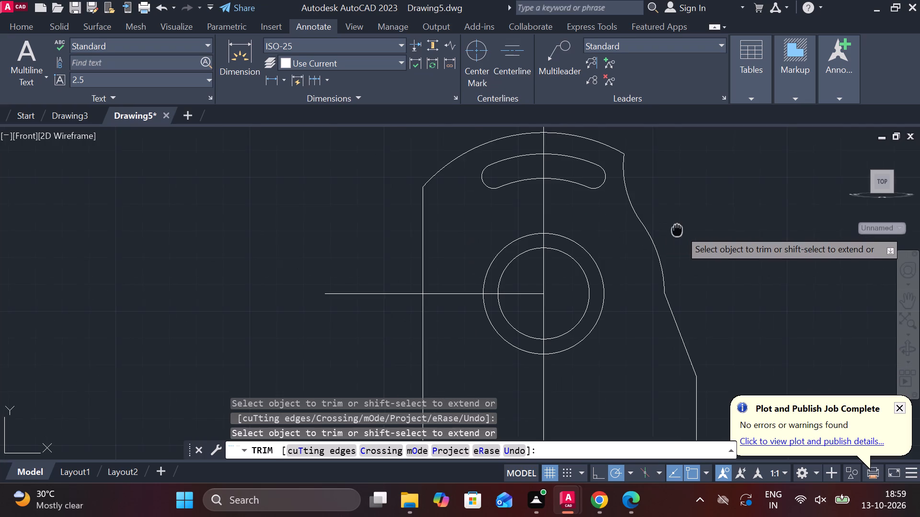
pyautogui.moveTo(669, 230); pyautogui.dragTo(586, 171, button='middle')
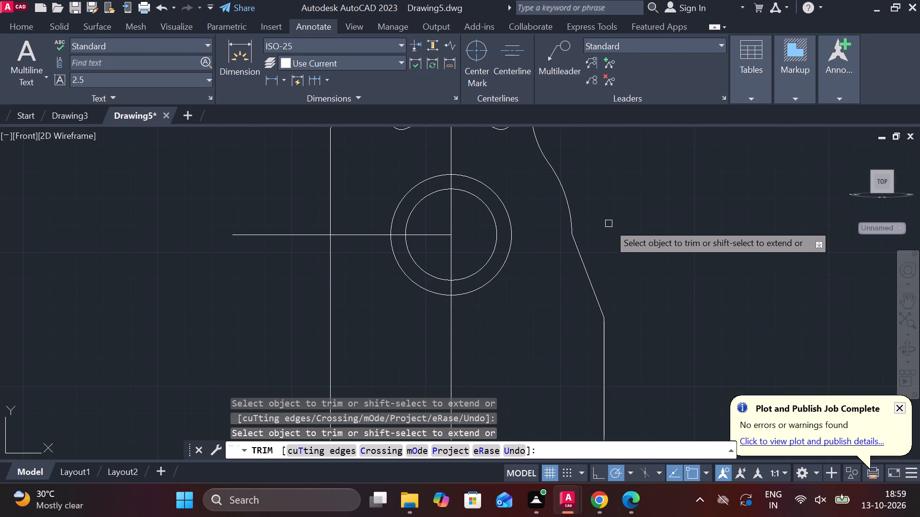
pyautogui.press('Escape')
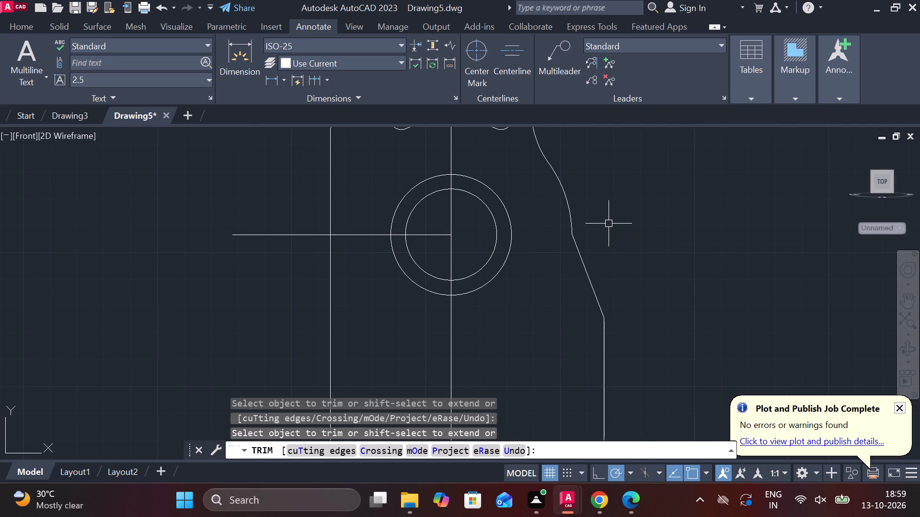
# Fillet the corner between the radius 45 arc and the slanted line with radius 33.
pyautogui.write('f r')
pyautogui.press('space')
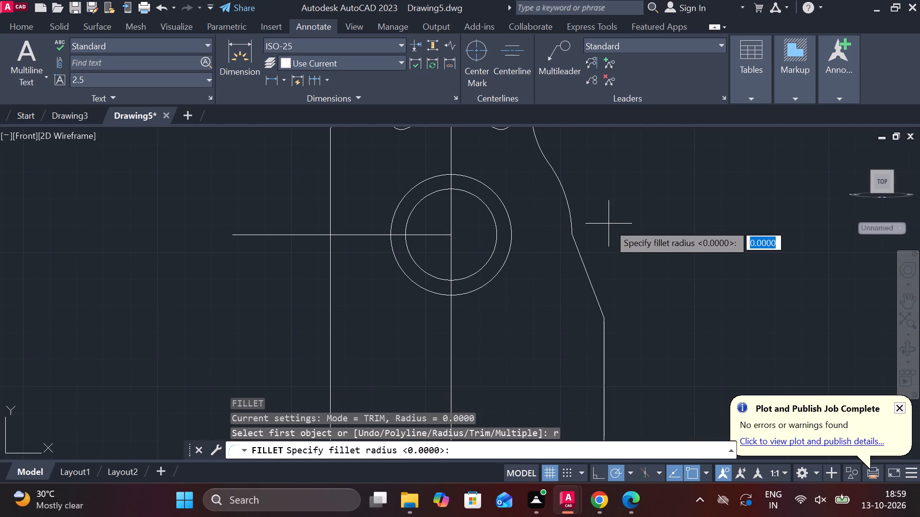
pyautogui.write('33')
pyautogui.press('space')
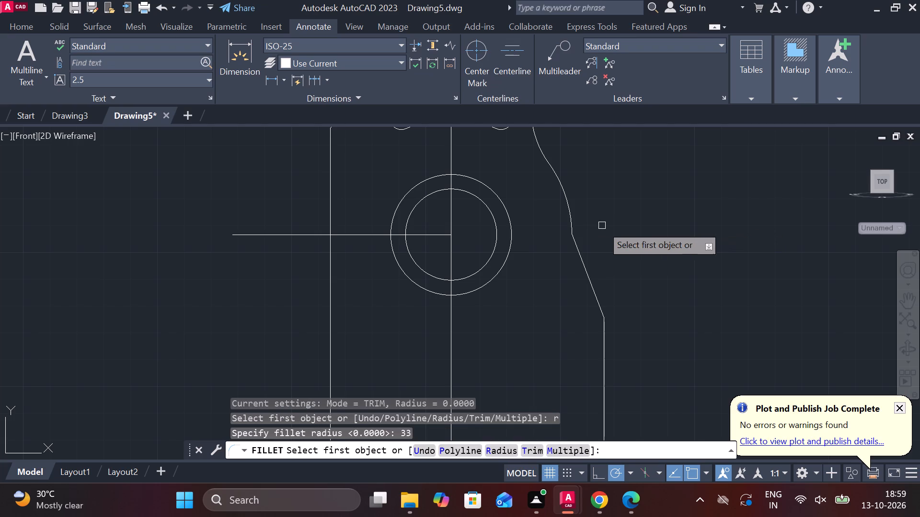
pyautogui.click(571, 223)
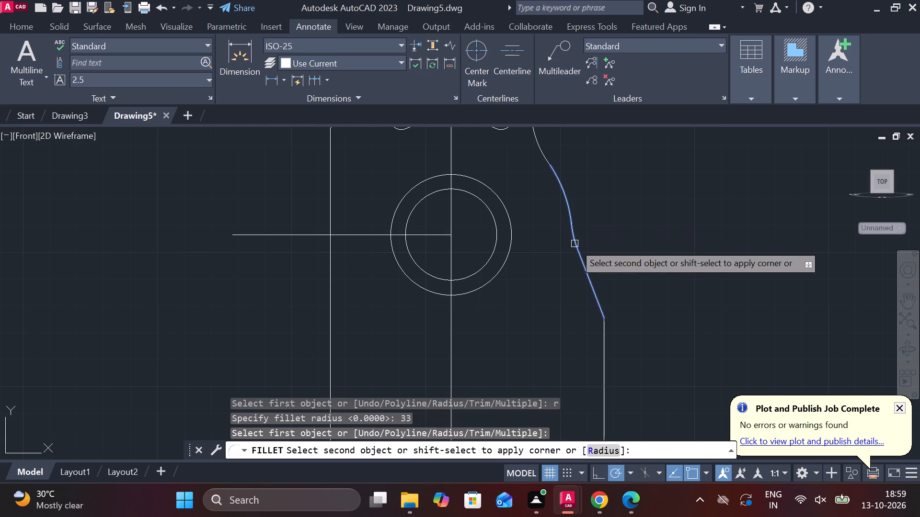
pyautogui.moveTo(575, 244); pyautogui.dragTo(584, 243)
pyautogui.press('Escape')
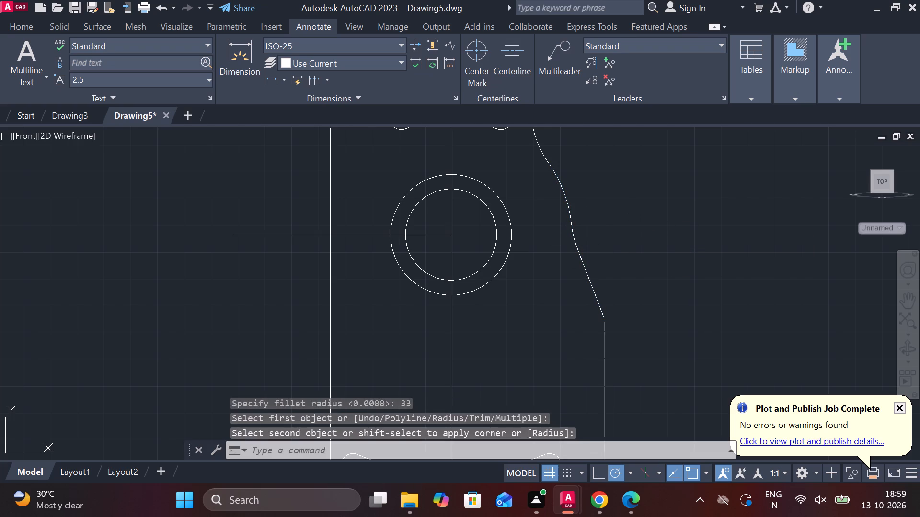
# Fillet the outline's lower-right corner, between the bottom arc and the right vertical edge, with radius 3.5.
pyautogui.scroll(-1, 643, 259)
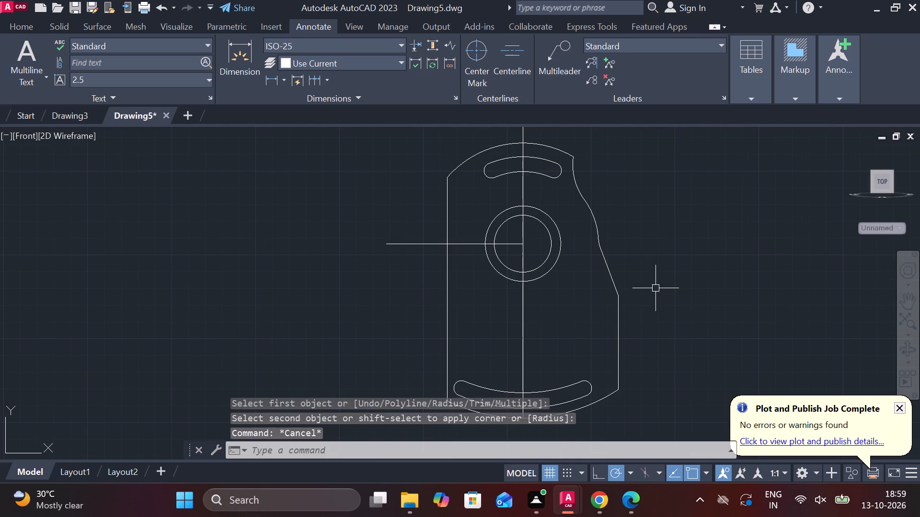
pyautogui.moveTo(655, 288); pyautogui.dragTo(654, 257, button='middle')
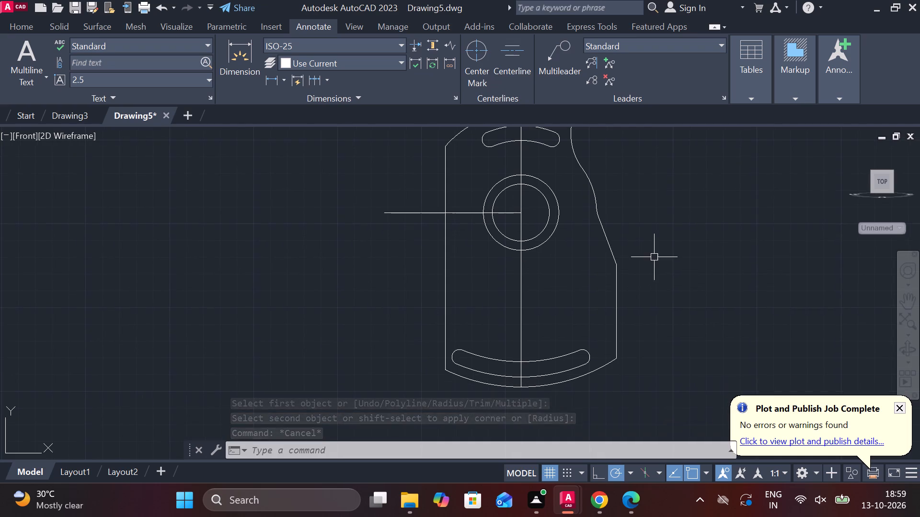
pyautogui.click(20, 27)
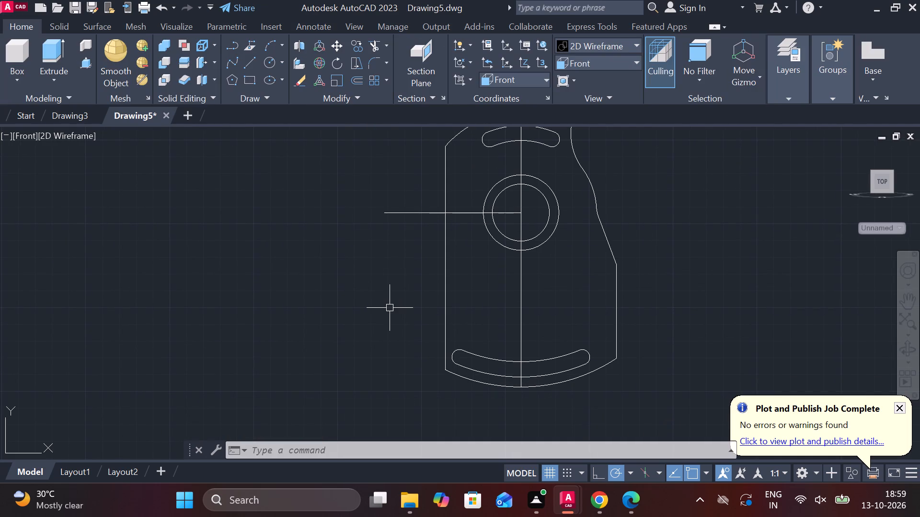
pyautogui.write('f r')
pyautogui.press('space')
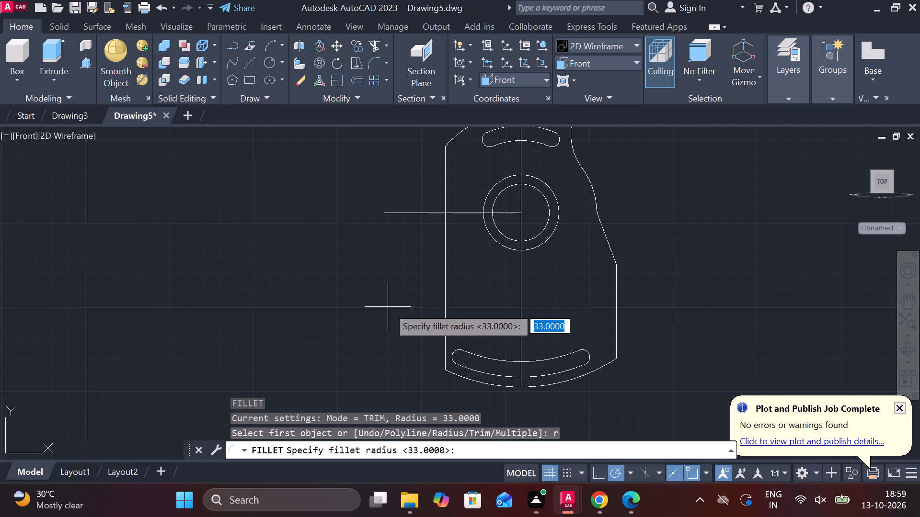
pyautogui.write('3.5')
pyautogui.press('Return')
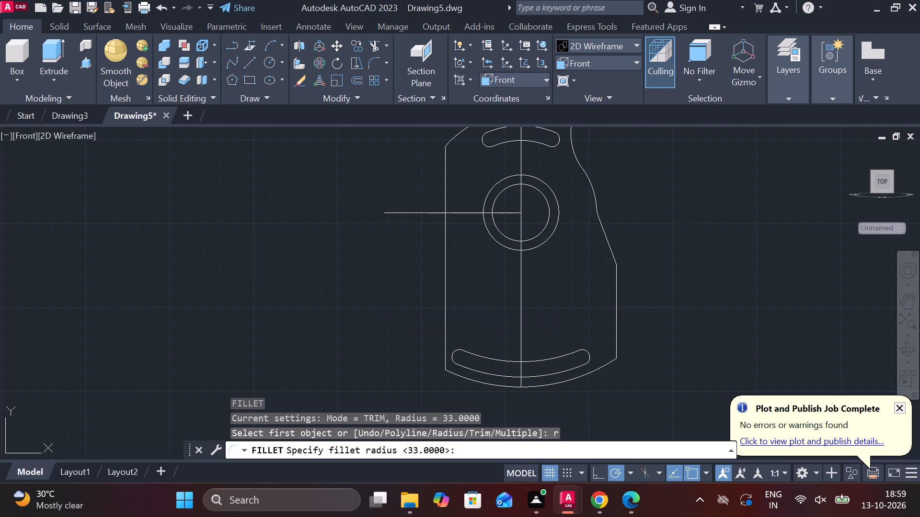
pyautogui.moveTo(540, 295); pyautogui.dragTo(464, 266, button='middle')
pyautogui.scroll(2, 502, 309)
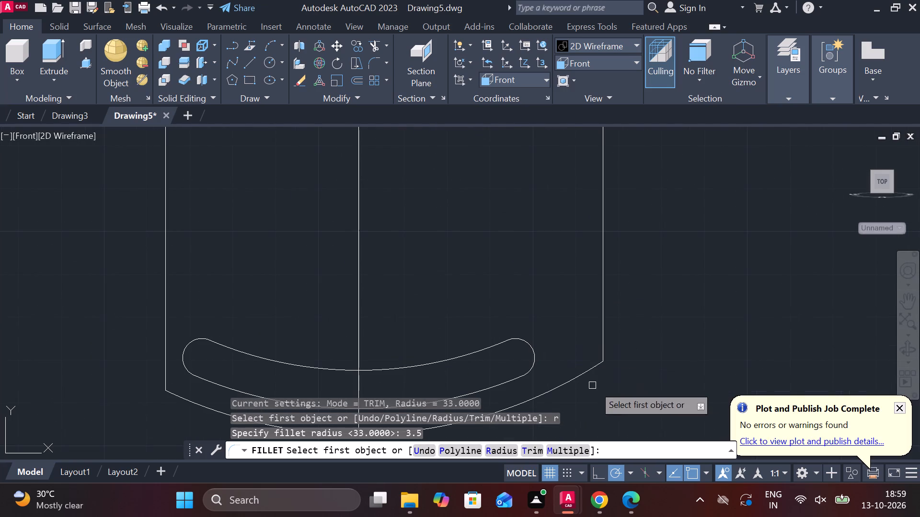
pyautogui.click(585, 371)
pyautogui.click(601, 345)
pyautogui.scroll(-2, 585, 327)
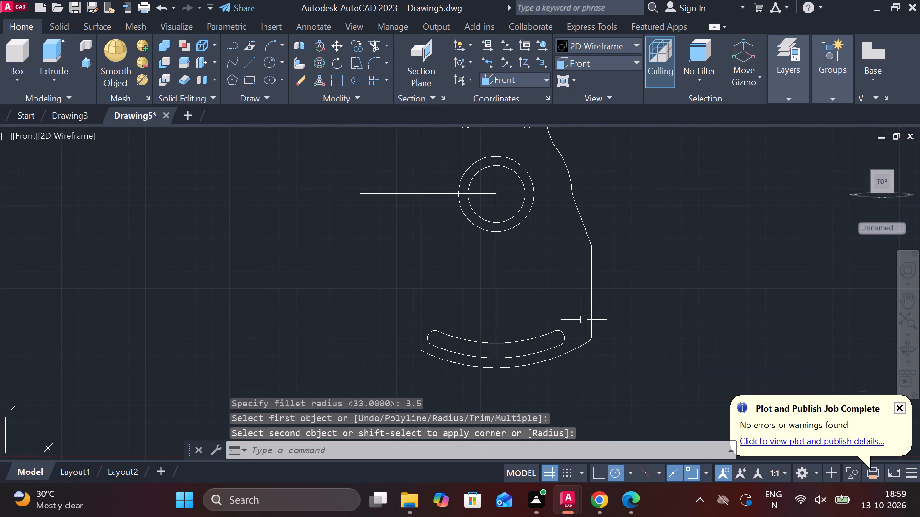
# Fillet the outline's lower-left corner with radius 3.5, using the Multiple option.
pyautogui.scroll(2, 435, 331)
pyautogui.press('space')
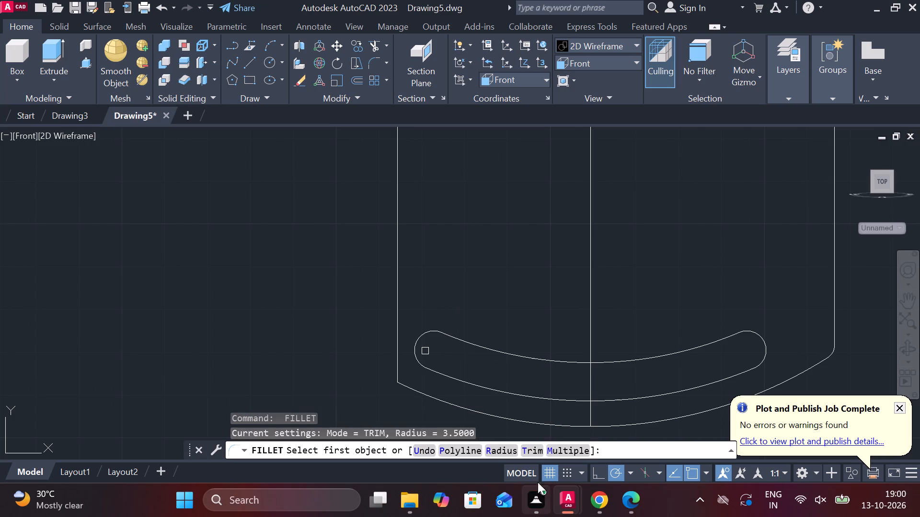
pyautogui.click(552, 451)
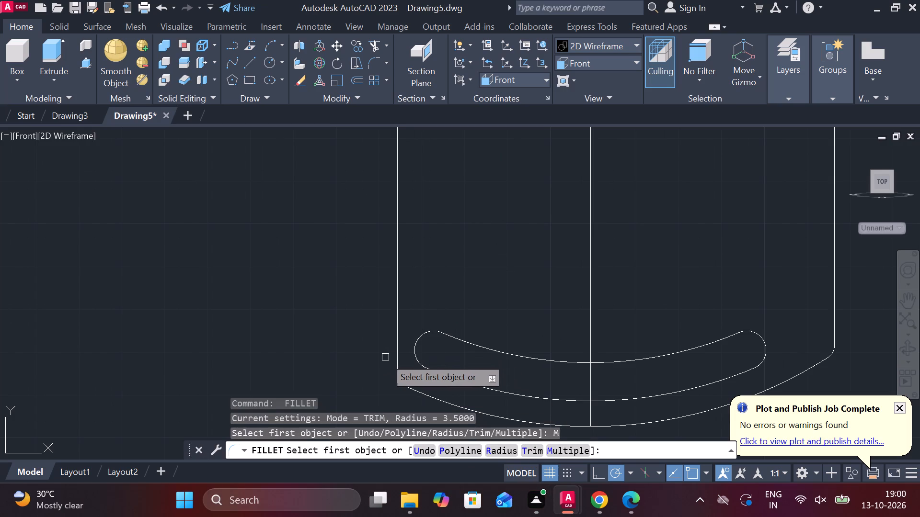
pyautogui.click(396, 359)
pyautogui.moveTo(396, 359); pyautogui.dragTo(398, 367)
pyautogui.click(401, 386)
# Fillet both ends of the outline's top arc, at the concave arc and the left vertical edge, with radius 3.5.
pyautogui.scroll(-1, 330, 248)
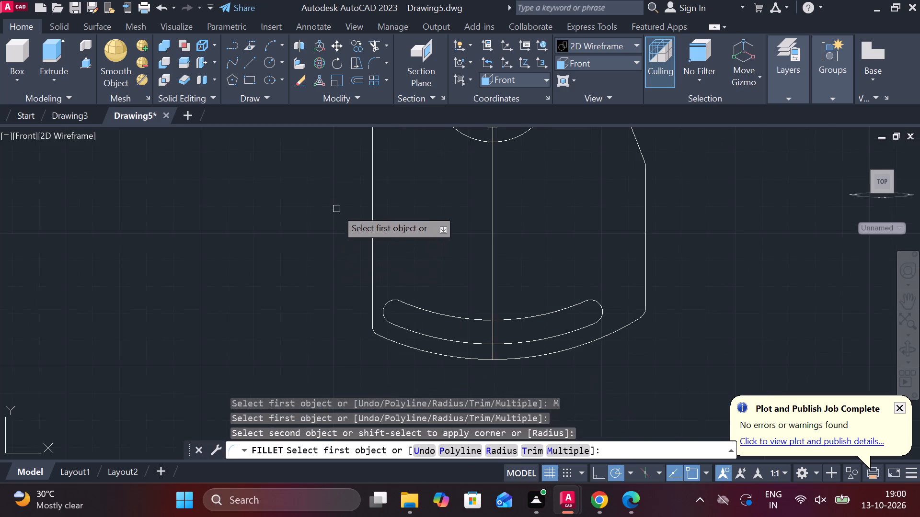
pyautogui.moveTo(336, 209); pyautogui.dragTo(347, 373, button='middle')
pyautogui.moveTo(349, 279); pyautogui.dragTo(310, 391, button='middle')
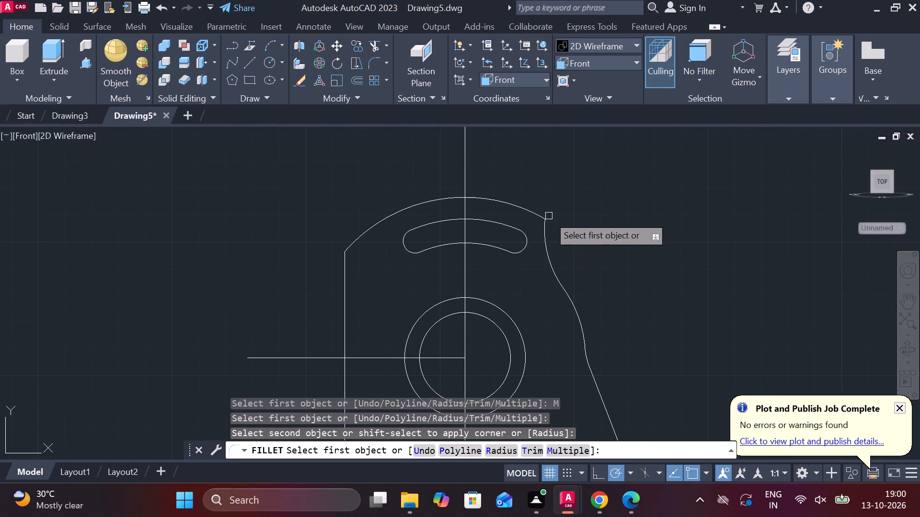
pyautogui.click(532, 210)
pyautogui.click(542, 226)
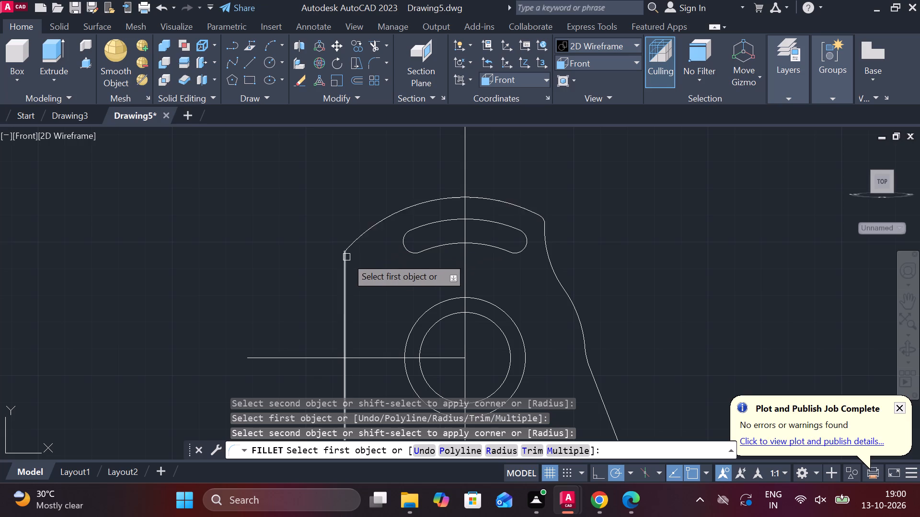
pyautogui.click(351, 247)
pyautogui.click(346, 264)
pyautogui.scroll(-2, 667, 252)
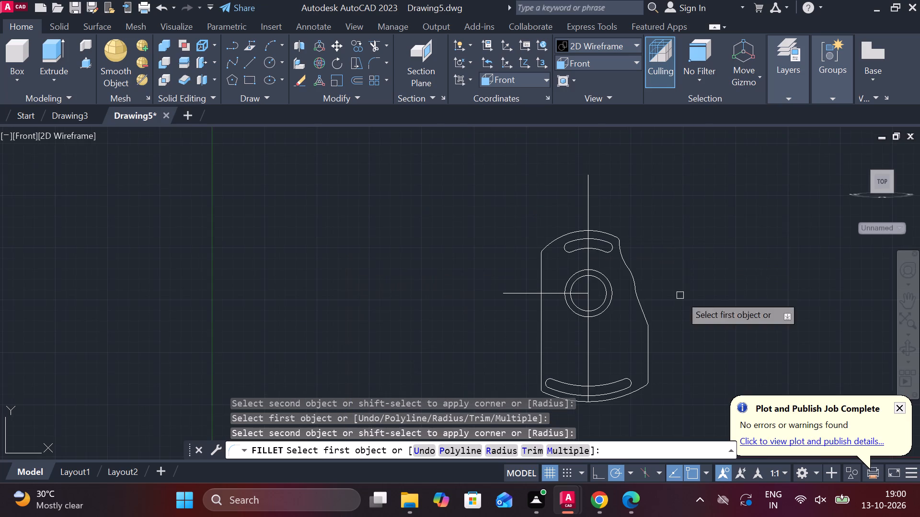
pyautogui.moveTo(684, 295); pyautogui.dragTo(664, 286, button='middle')
pyautogui.press('Escape')
# Erase the horizontal centre line and both vertical centre line segments through the hub circles.
pyautogui.click(532, 287)
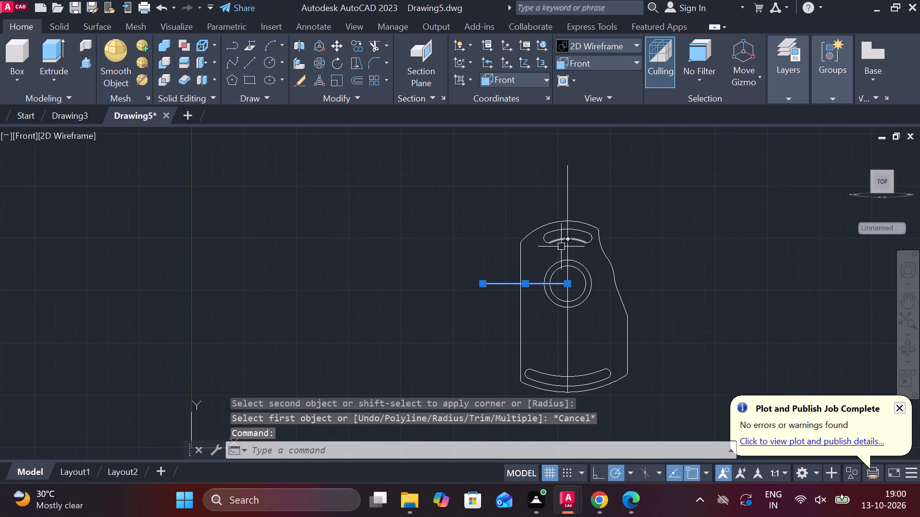
pyautogui.click(562, 254)
pyautogui.press('Escape')
pyautogui.click(566, 251)
pyautogui.doubleClick(568, 203)
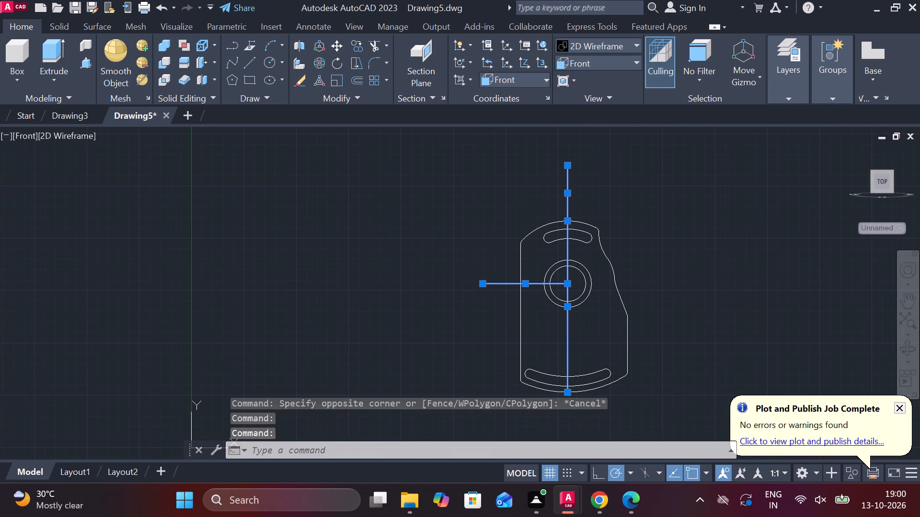
pyautogui.write('e')
pyautogui.press('space')
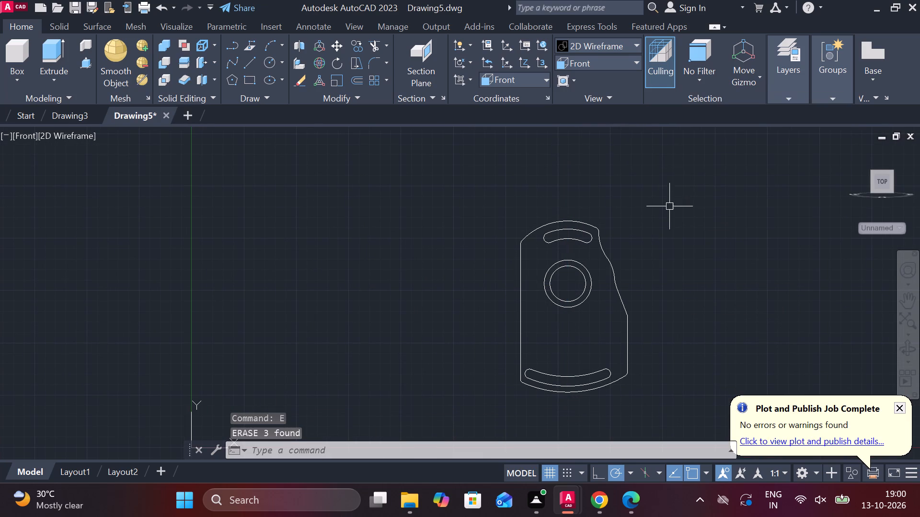
# Switch to the SW Isometric view and turn off the grid.
pyautogui.click(594, 67)
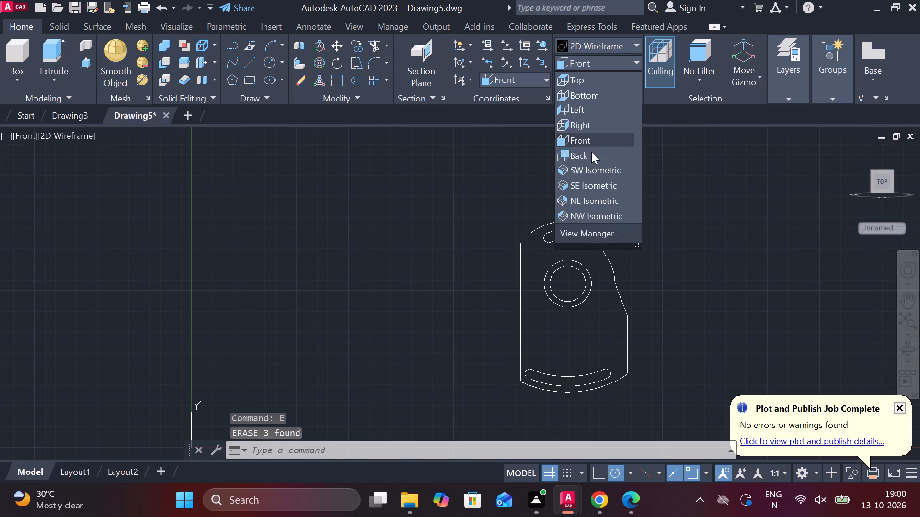
pyautogui.click(589, 169)
pyautogui.scroll(-1, 549, 280)
pyautogui.middleClick(586, 275)
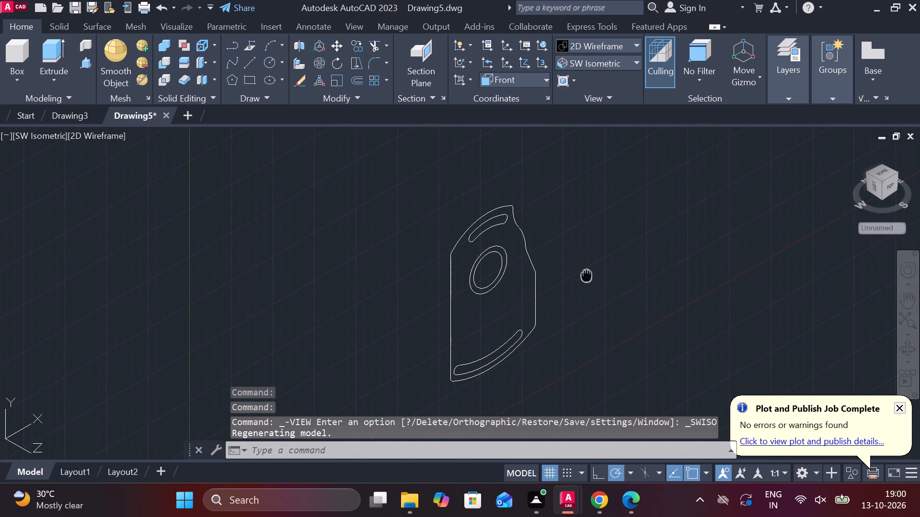
pyautogui.click(543, 472)
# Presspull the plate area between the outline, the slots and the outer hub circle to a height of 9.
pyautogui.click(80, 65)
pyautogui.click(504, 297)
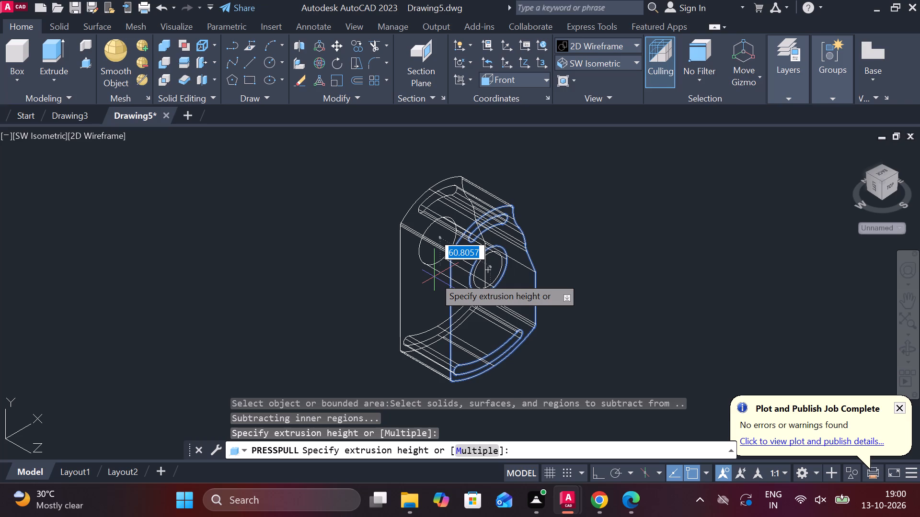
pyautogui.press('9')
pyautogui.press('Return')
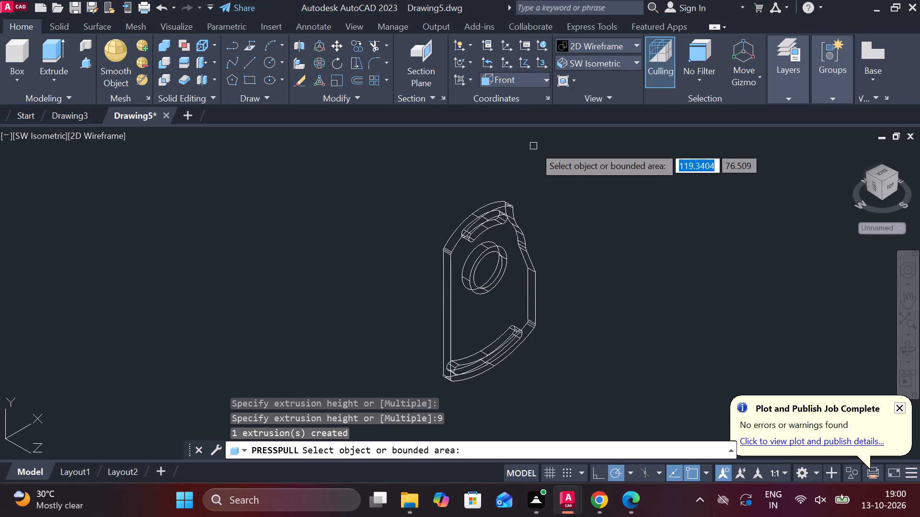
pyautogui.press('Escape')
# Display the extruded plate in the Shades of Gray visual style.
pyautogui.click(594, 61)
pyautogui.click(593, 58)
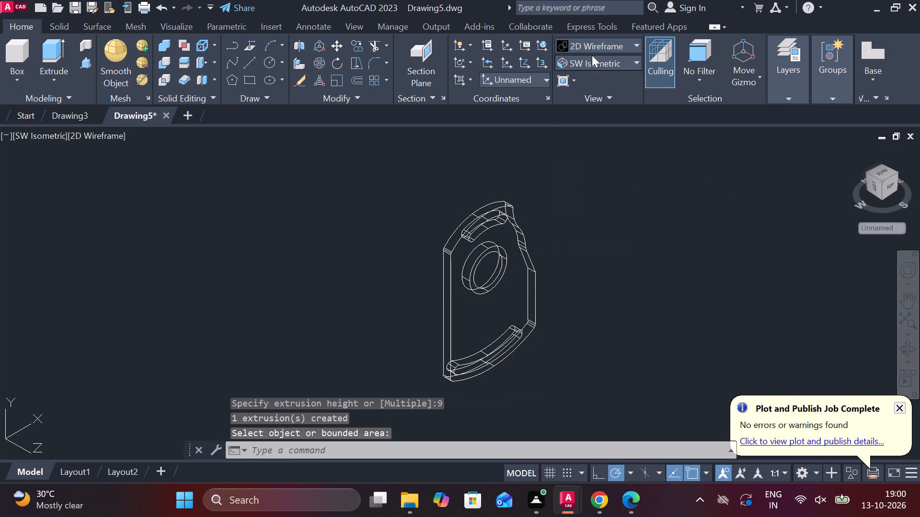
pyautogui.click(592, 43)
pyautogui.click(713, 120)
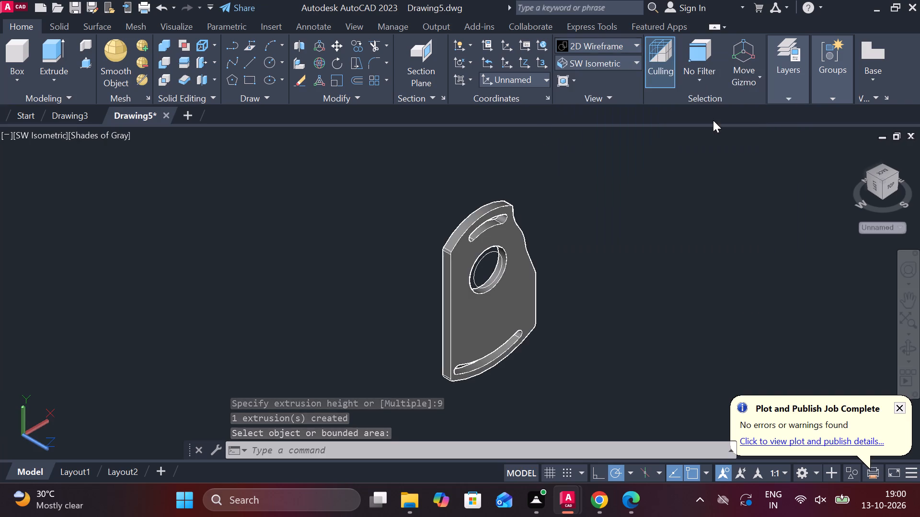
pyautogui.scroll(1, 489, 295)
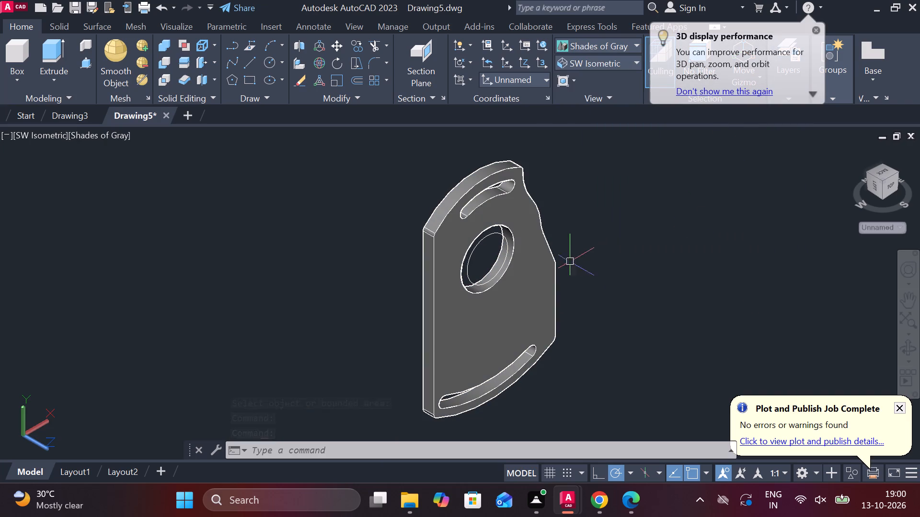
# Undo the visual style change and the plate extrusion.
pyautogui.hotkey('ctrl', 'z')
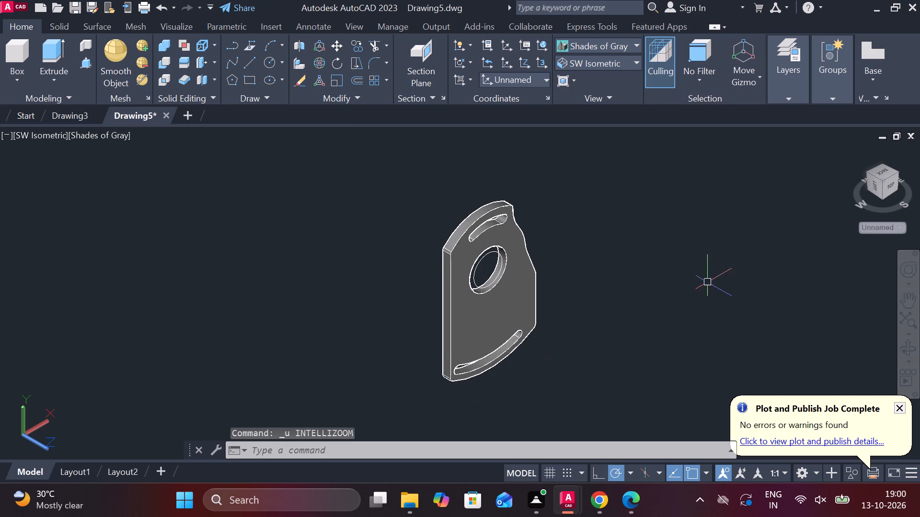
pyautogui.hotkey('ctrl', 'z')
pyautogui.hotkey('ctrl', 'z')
# Erase the two concentric hub circles from the profile.
pyautogui.scroll(2, 516, 282)
pyautogui.moveTo(505, 309); pyautogui.dragTo(495, 305)
pyautogui.click(411, 214)
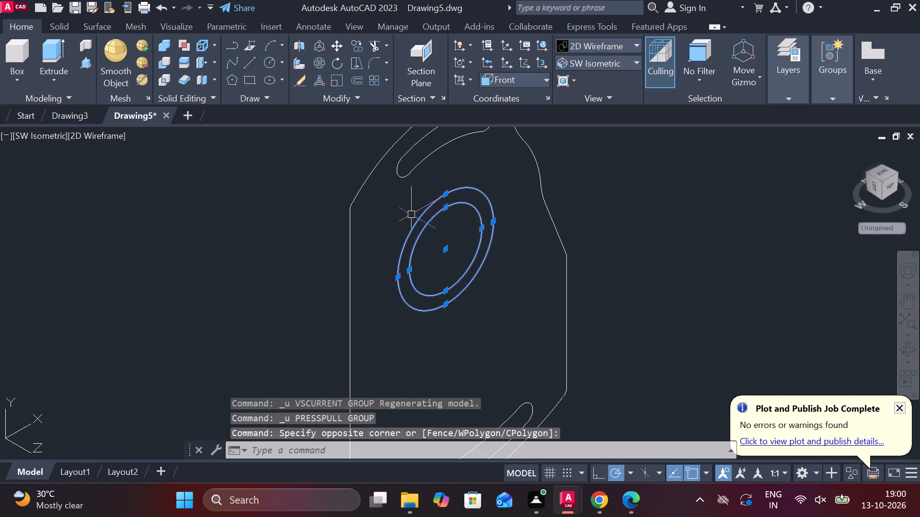
pyautogui.press('e')
pyautogui.press('space')
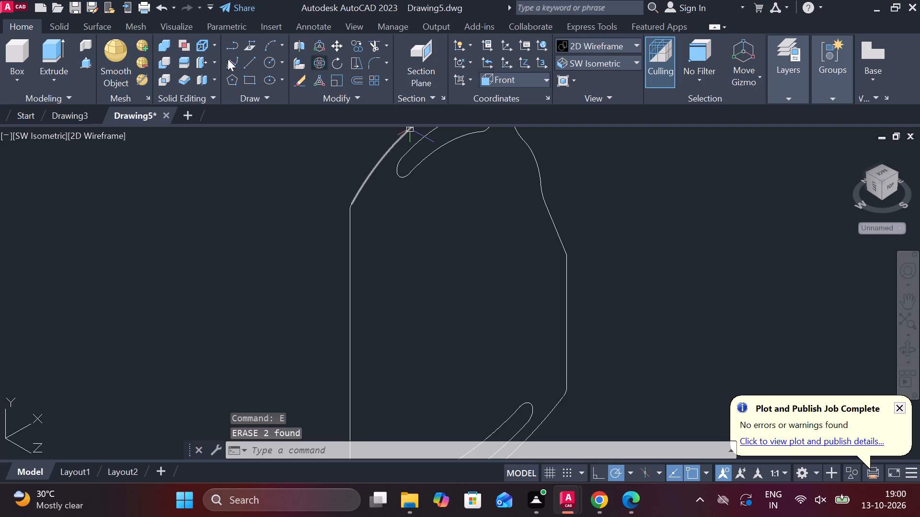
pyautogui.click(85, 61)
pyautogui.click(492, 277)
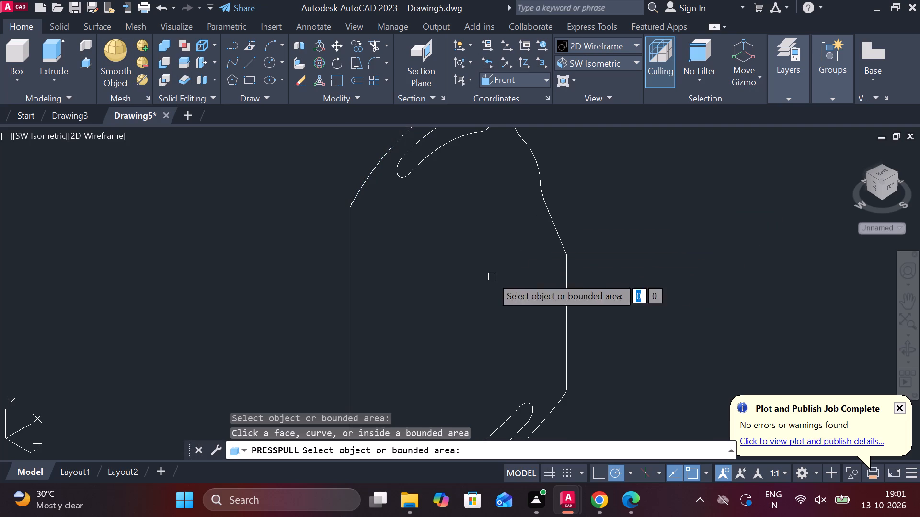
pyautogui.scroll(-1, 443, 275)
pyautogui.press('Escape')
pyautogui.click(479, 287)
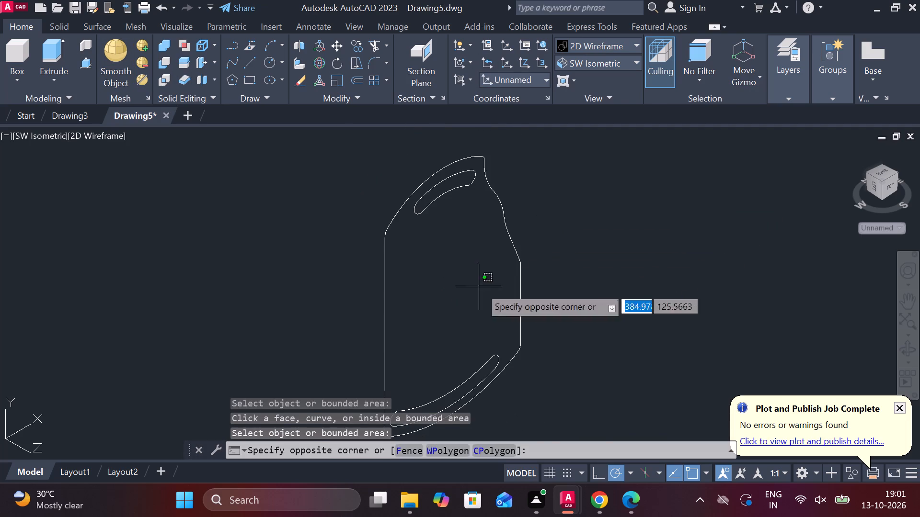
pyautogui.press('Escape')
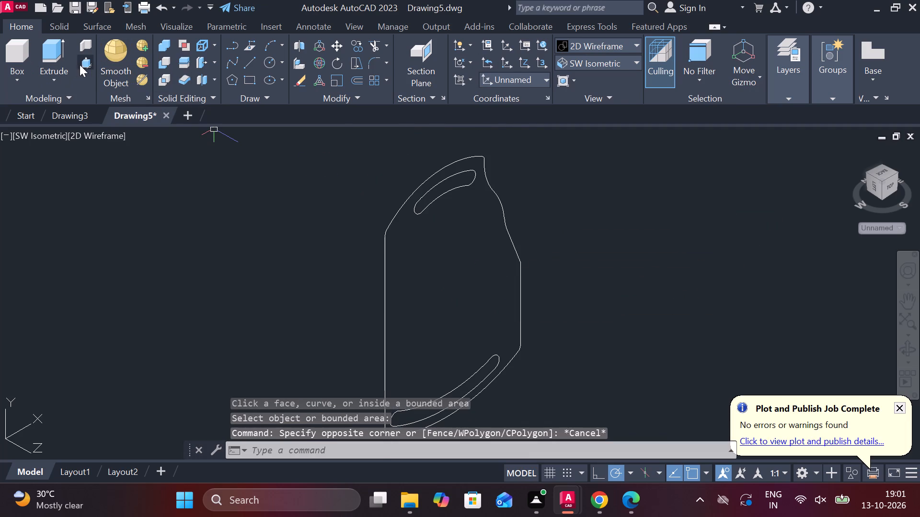
# Presspull the plate area between the outline and the two curved slots to a height of 9.
pyautogui.click(88, 64)
pyautogui.click(450, 300)
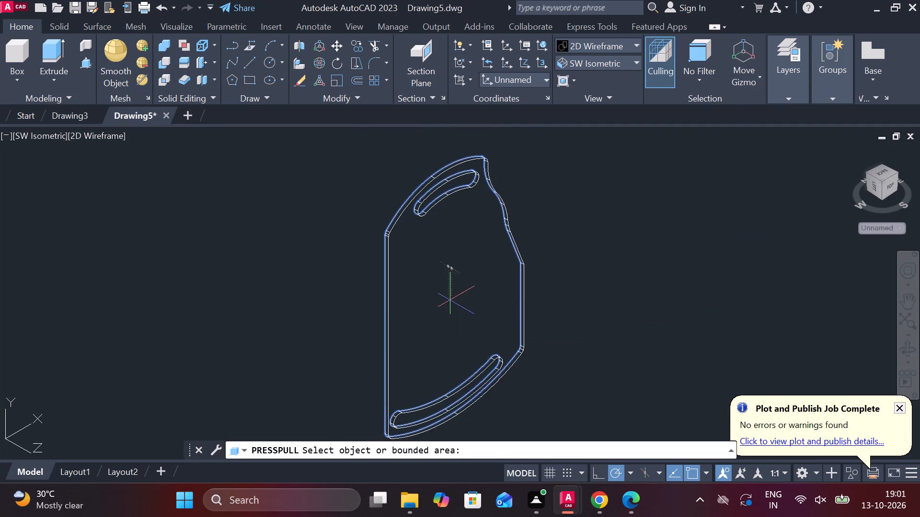
pyautogui.press('9')
pyautogui.press('Return')
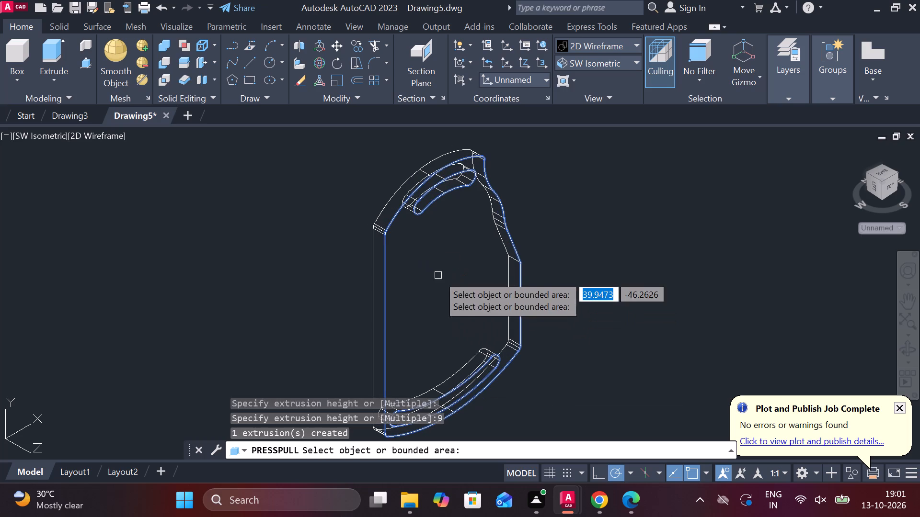
# Display the plate in the Shades of Gray visual style from the Front view.
pyautogui.click(604, 44)
pyautogui.click(713, 126)
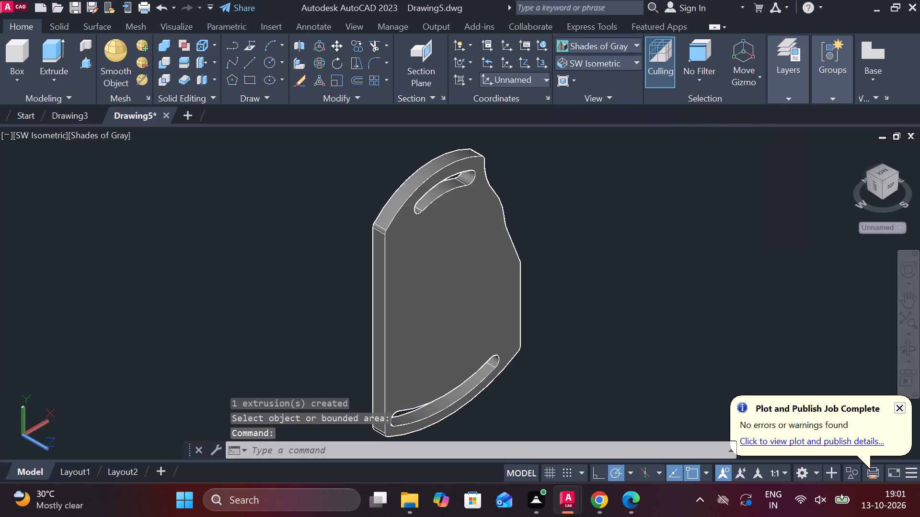
pyautogui.click(598, 63)
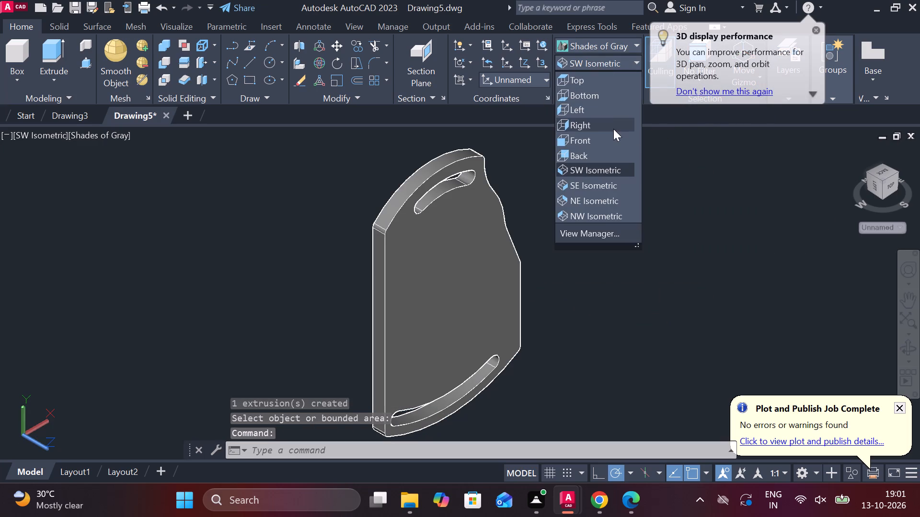
pyautogui.click(600, 136)
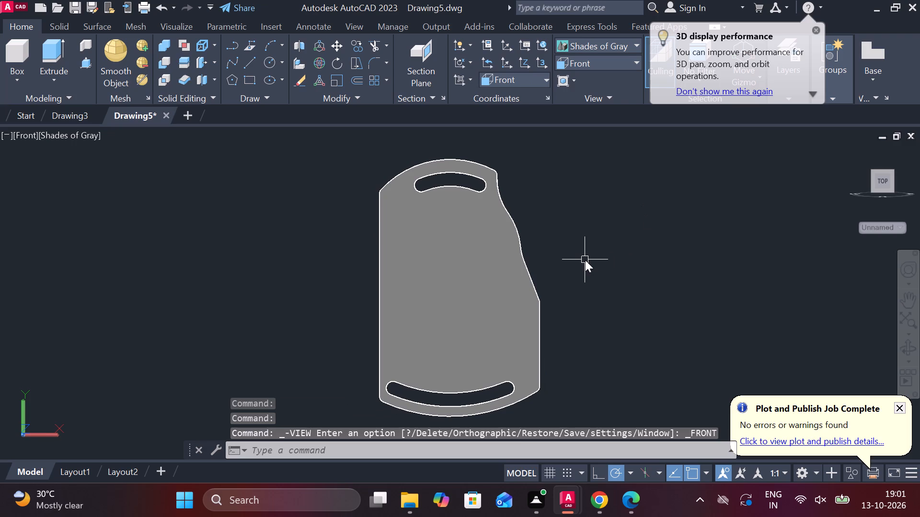
pyautogui.moveTo(585, 260); pyautogui.dragTo(610, 227, button='middle')
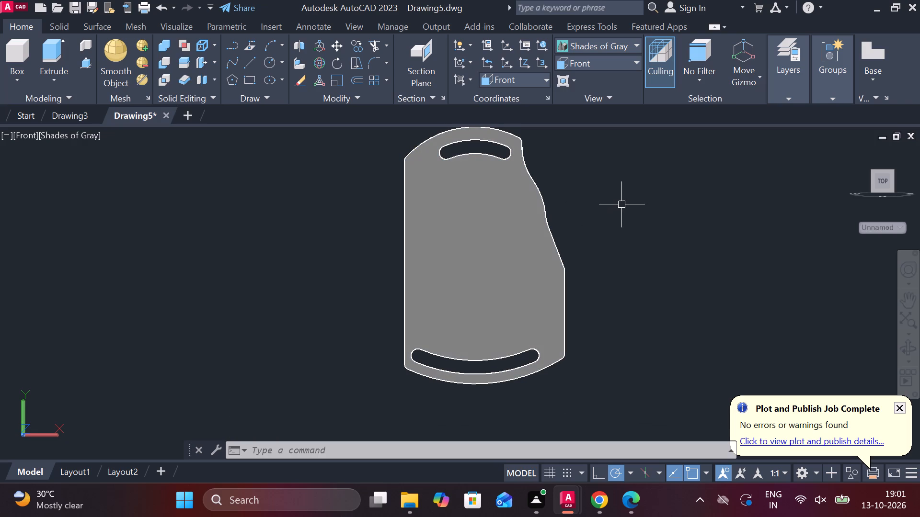
pyautogui.moveTo(591, 184); pyautogui.dragTo(594, 215, button='middle')
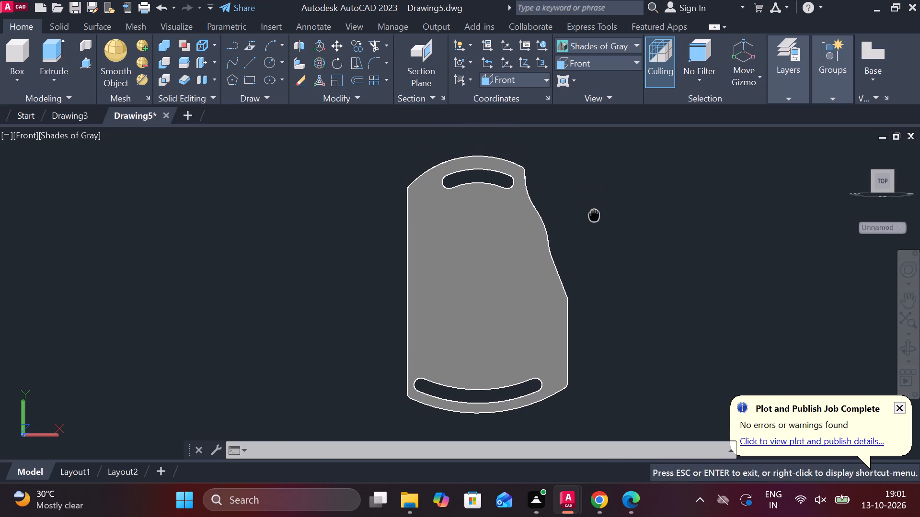
pyautogui.moveTo(594, 215); pyautogui.dragTo(594, 215, button='middle')
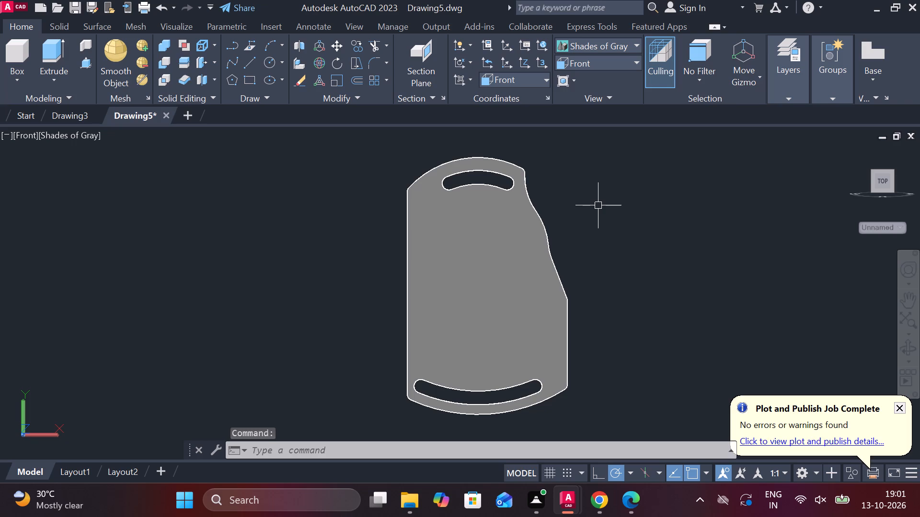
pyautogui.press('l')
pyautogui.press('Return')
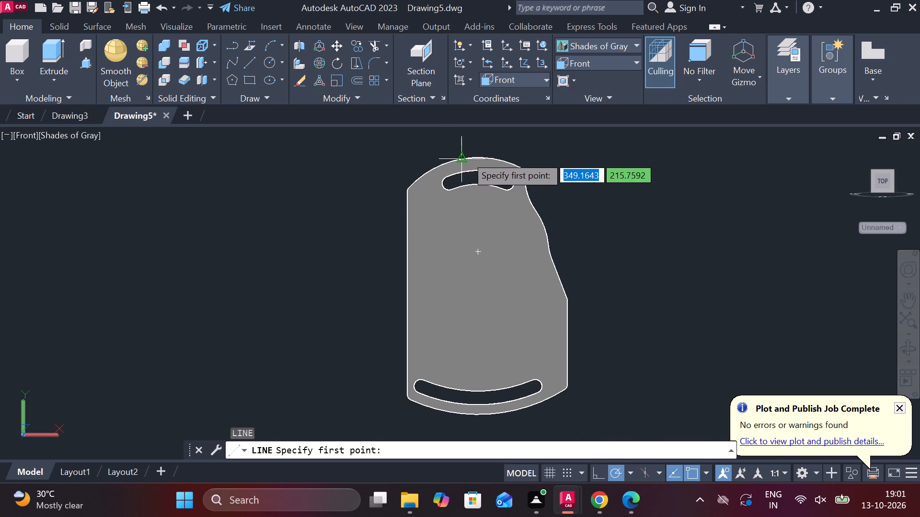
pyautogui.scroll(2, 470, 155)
# Display the plate in the 2D Wireframe visual style.
pyautogui.click(595, 39)
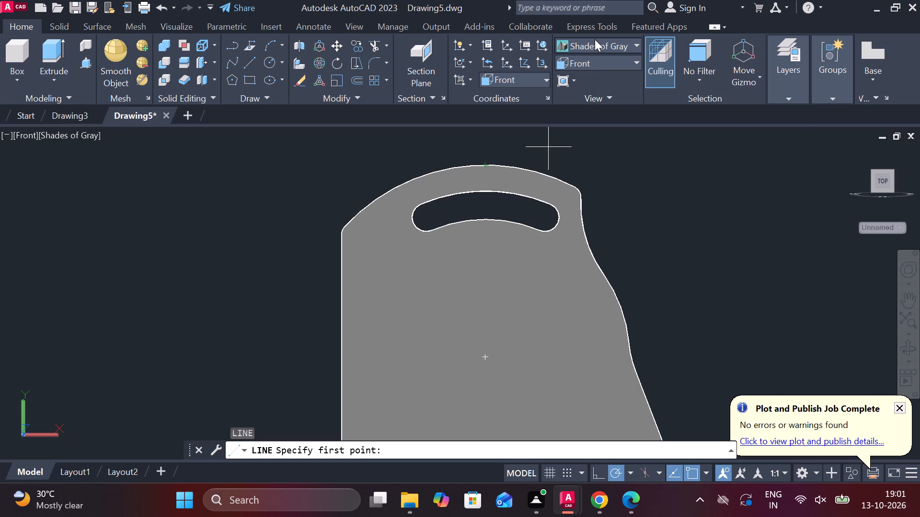
pyautogui.click(603, 73)
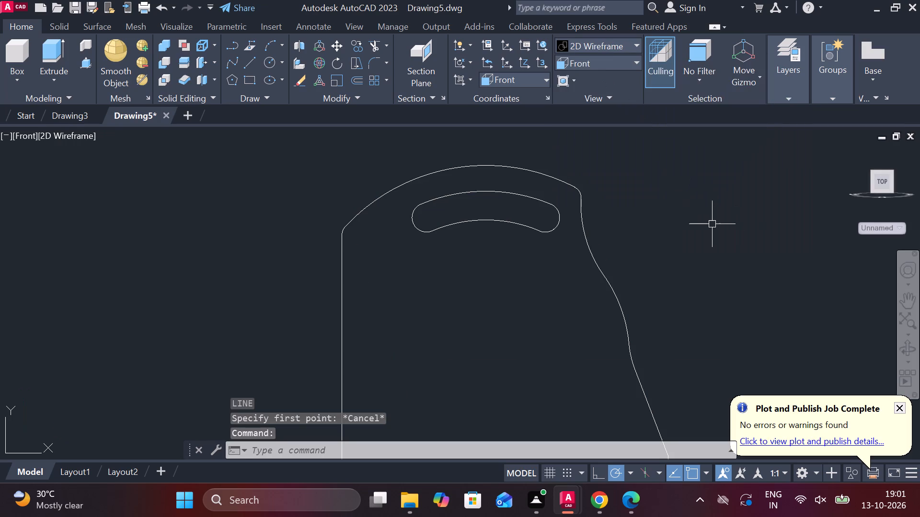
# Draw a vertical construction line 60 long downward from the top of the plate's upper arc.
pyautogui.scroll(-1, 711, 223)
pyautogui.keyDown('shift'); pyautogui.moveTo(718, 243); pyautogui.dragTo(742, 267, button='middle'); pyautogui.keyUp('shift')
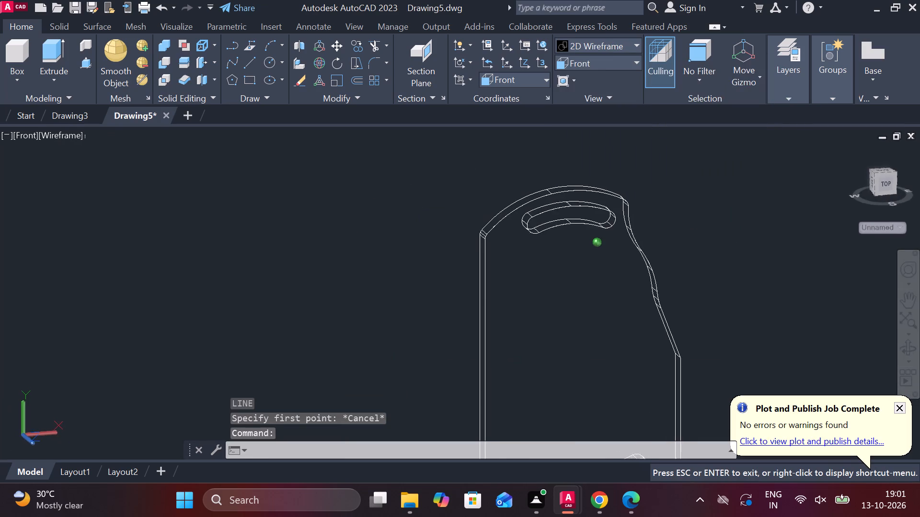
pyautogui.keyDown('shift'); pyautogui.moveTo(742, 267); pyautogui.dragTo(736, 277, button='middle'); pyautogui.keyUp('shift')
pyautogui.moveTo(728, 277); pyautogui.dragTo(693, 190, button='middle')
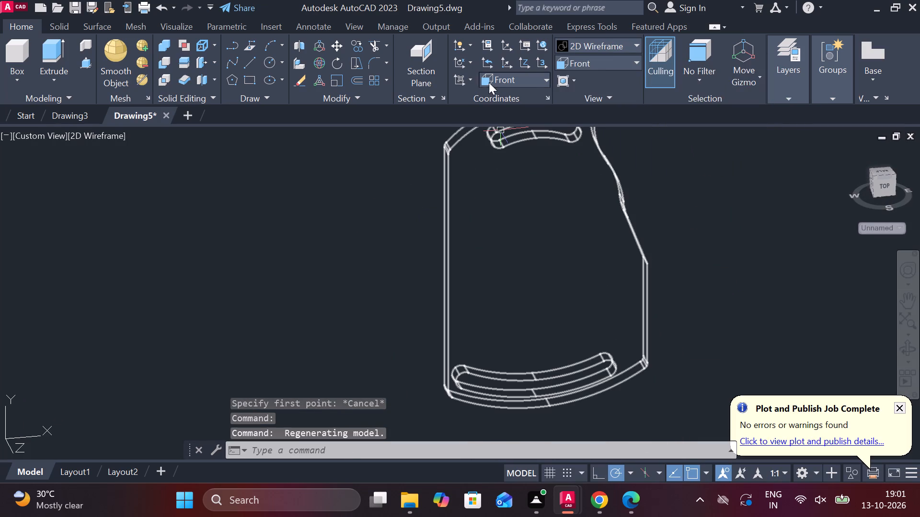
pyautogui.click(247, 63)
pyautogui.scroll(1, 473, 169)
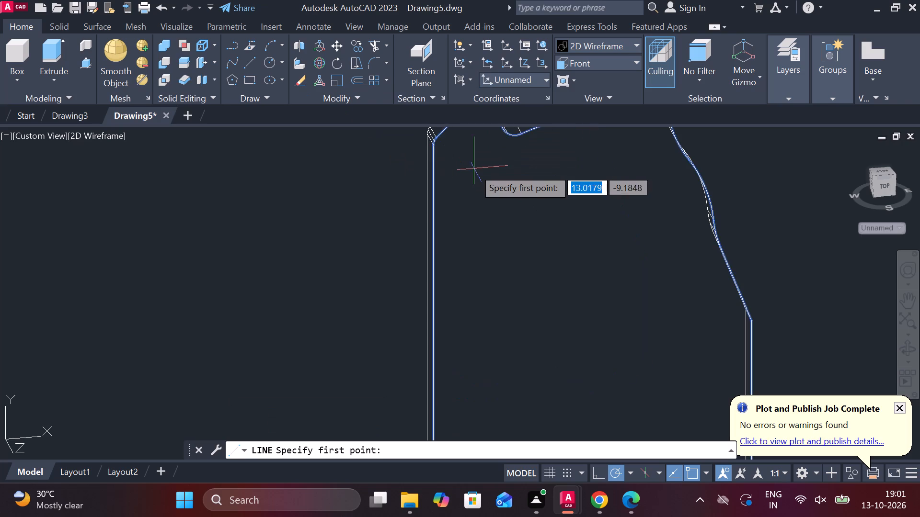
pyautogui.moveTo(506, 172); pyautogui.dragTo(465, 300, button='middle')
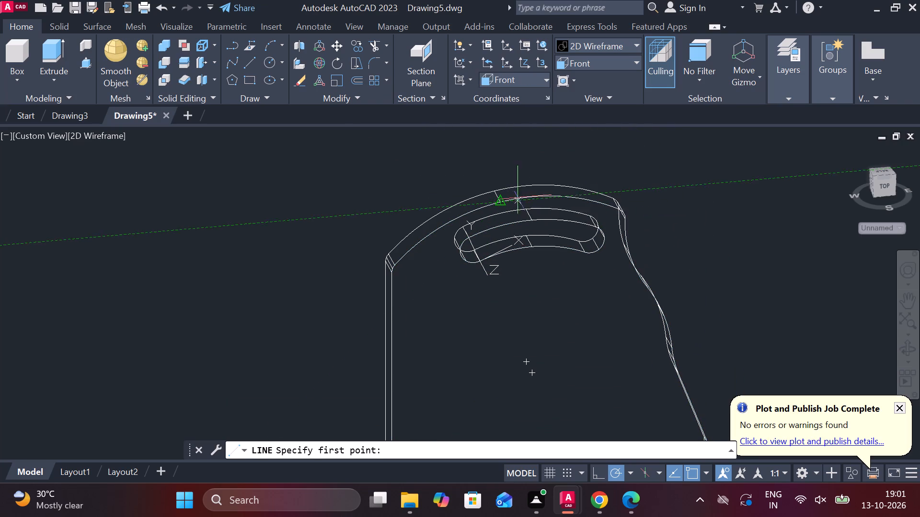
pyautogui.click(532, 199)
pyautogui.moveTo(515, 317); pyautogui.dragTo(492, 101, button='middle')
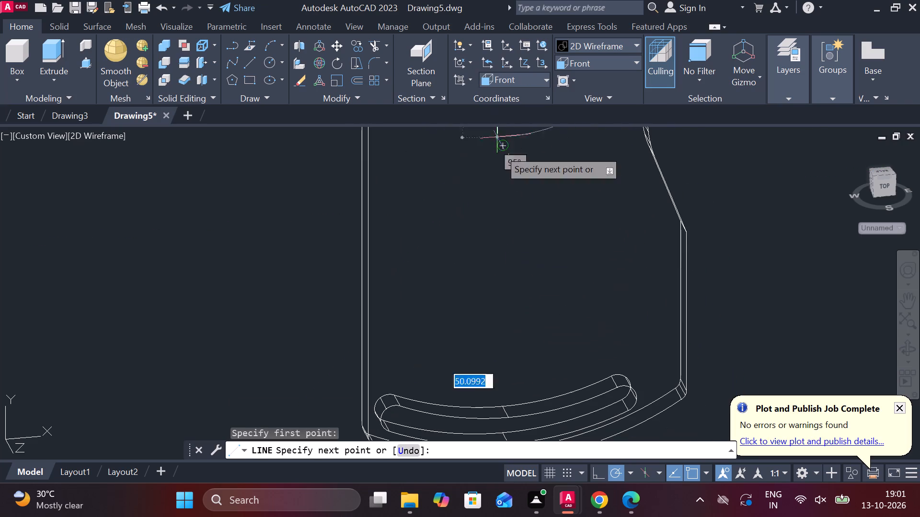
pyautogui.scroll(-1, 517, 234)
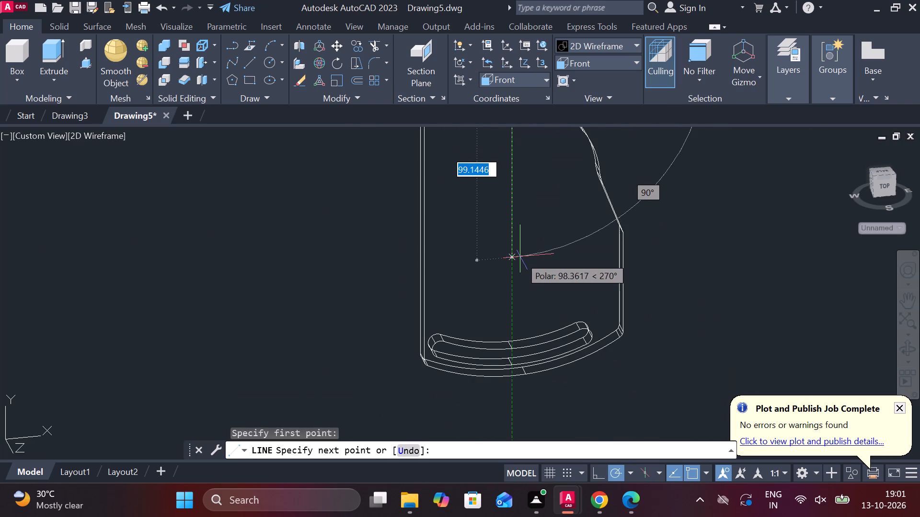
pyautogui.write('60')
pyautogui.press('Return')
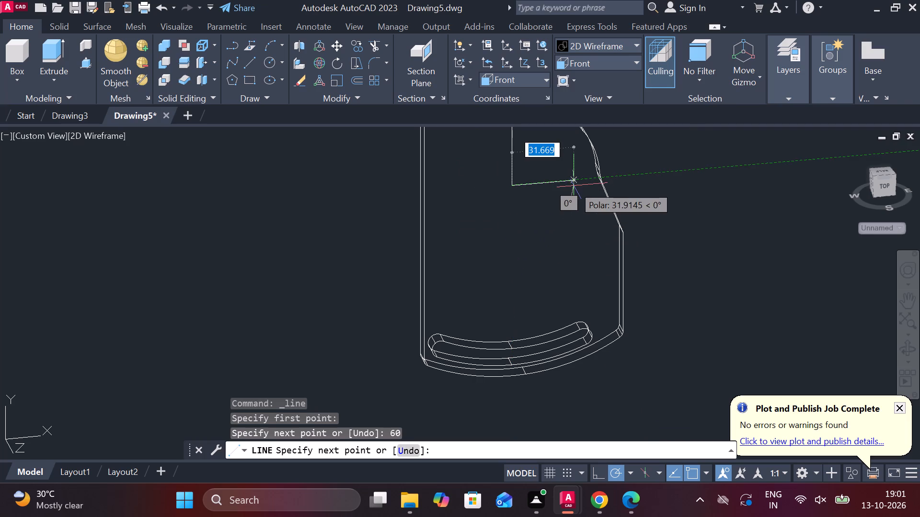
pyautogui.press('Escape')
# Return the plate to the Shades of Gray visual style and the Front view.
pyautogui.moveTo(574, 186); pyautogui.dragTo(574, 235, button='middle')
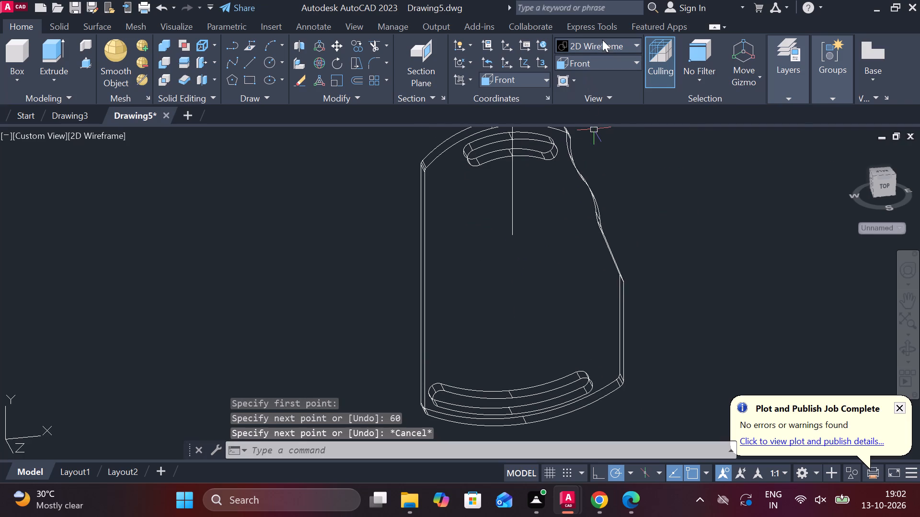
pyautogui.click(602, 40)
pyautogui.click(697, 135)
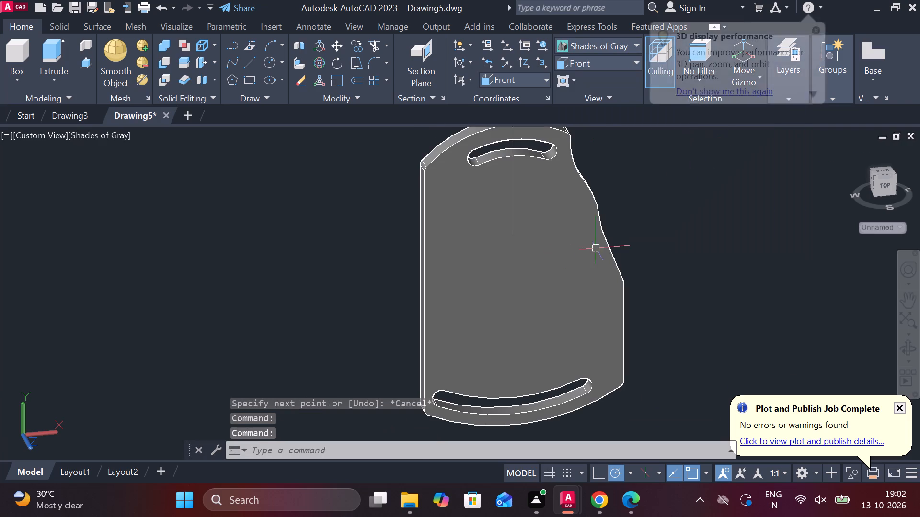
pyautogui.click(587, 62)
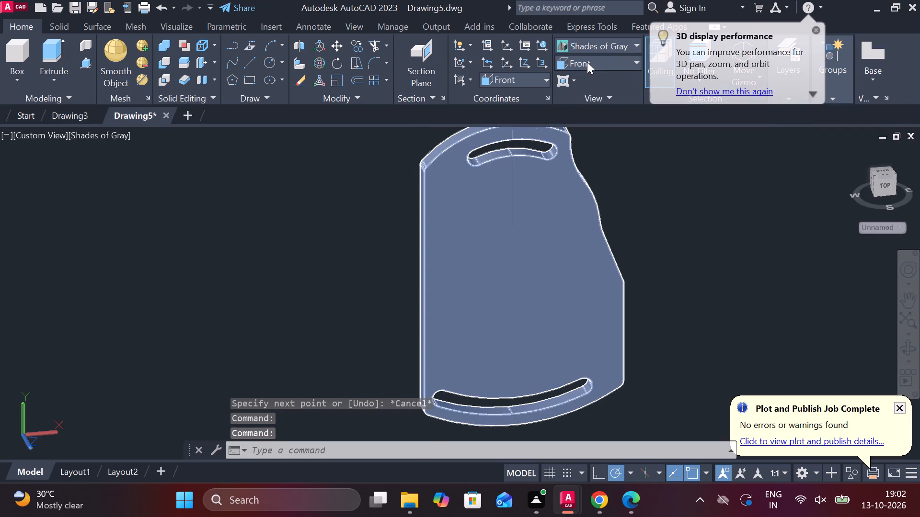
pyautogui.click(586, 136)
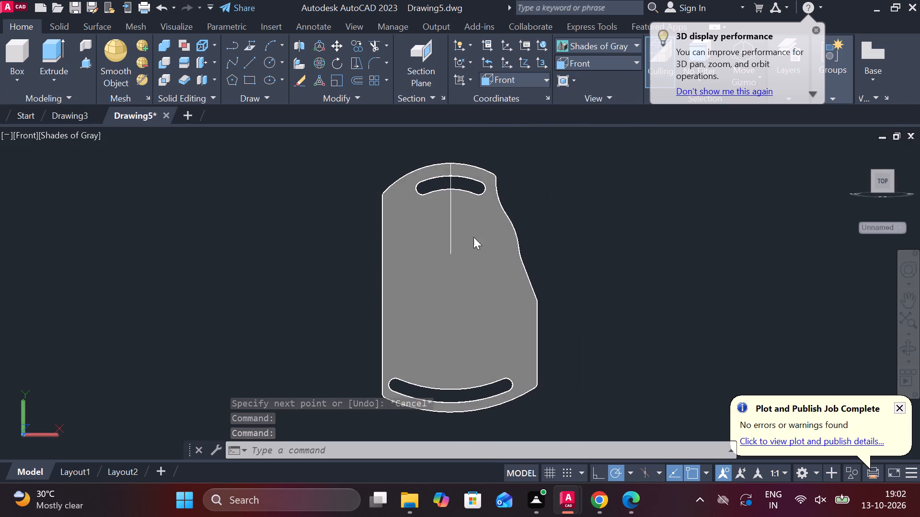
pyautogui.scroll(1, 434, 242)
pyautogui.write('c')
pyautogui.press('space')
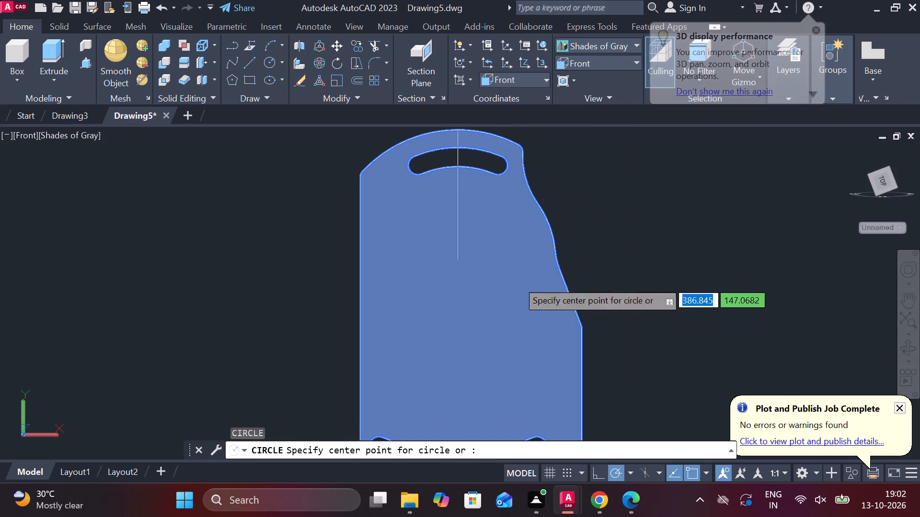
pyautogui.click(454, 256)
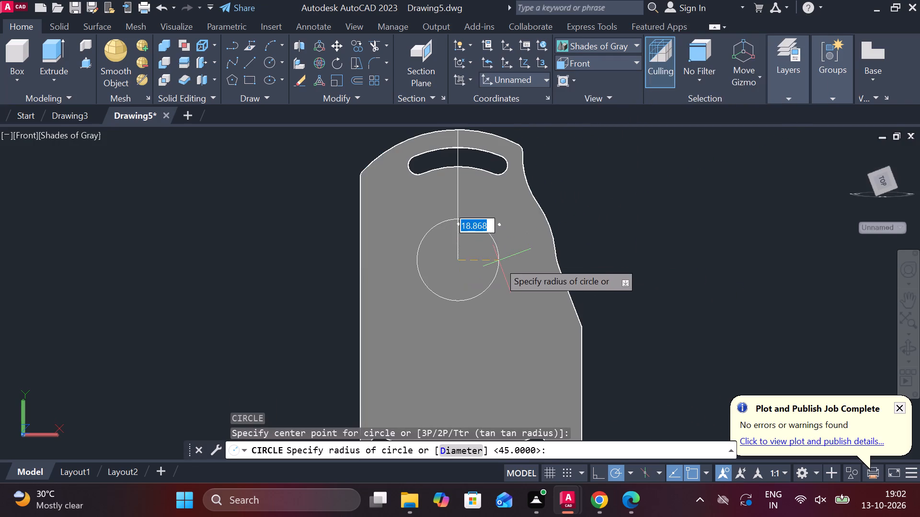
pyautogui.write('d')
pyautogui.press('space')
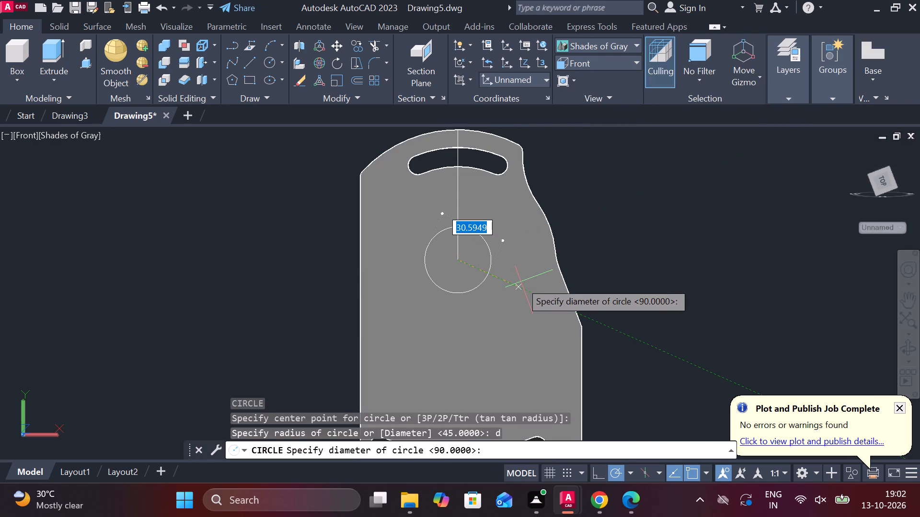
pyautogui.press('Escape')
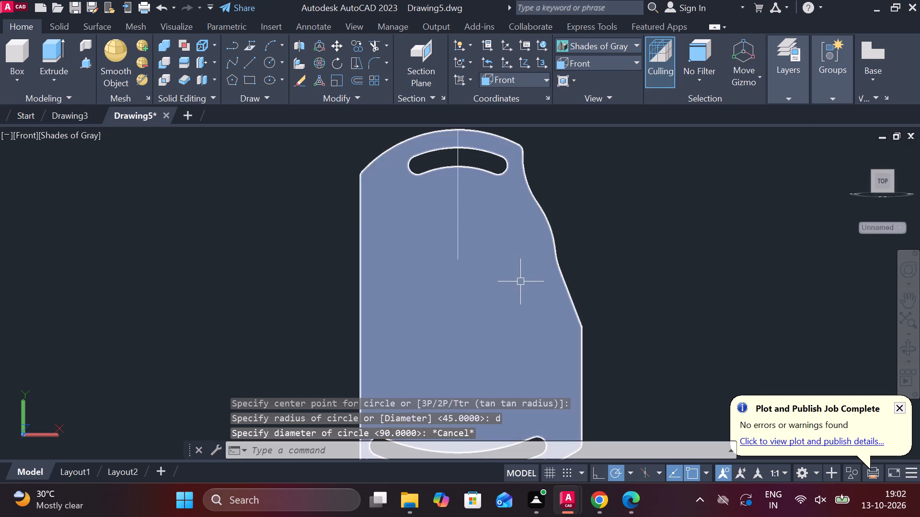
# Draw a circle of radius 22.5 centred on the lower end of the vertical construction line.
pyautogui.write('c')
pyautogui.press('space')
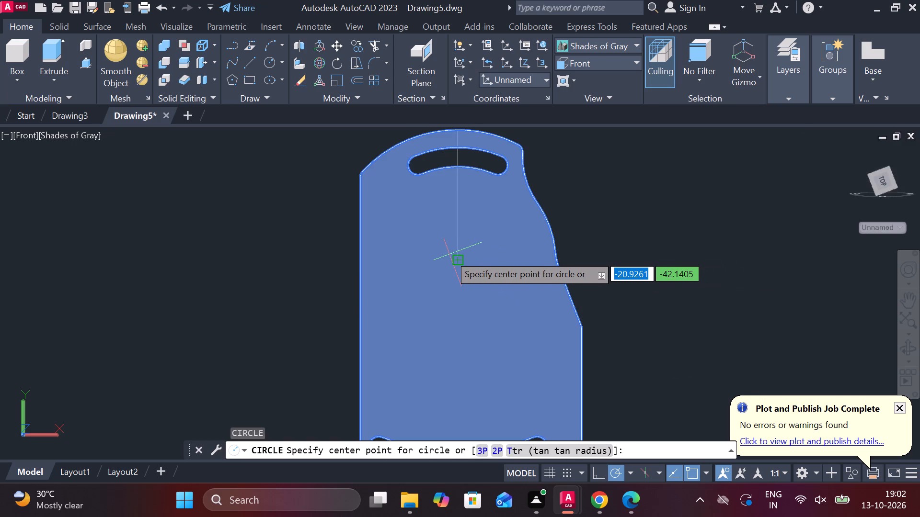
pyautogui.click(457, 259)
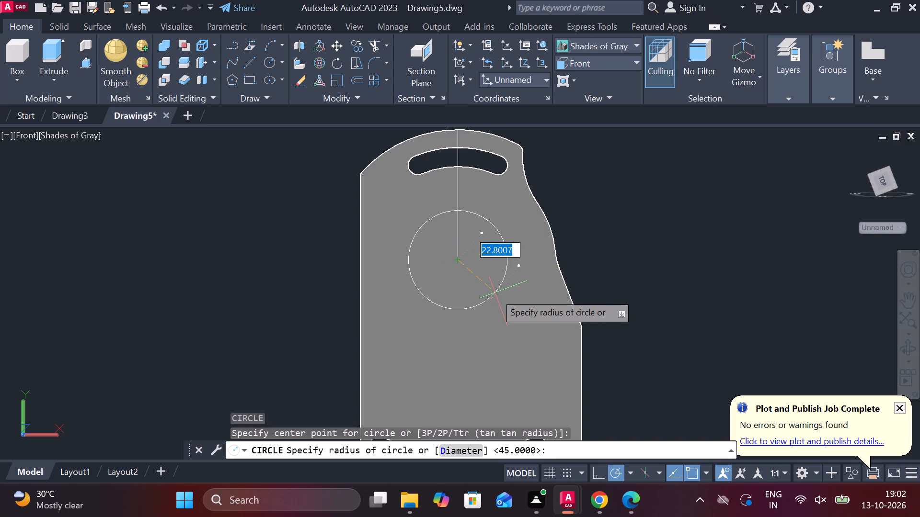
pyautogui.write('23')
pyautogui.press('.')
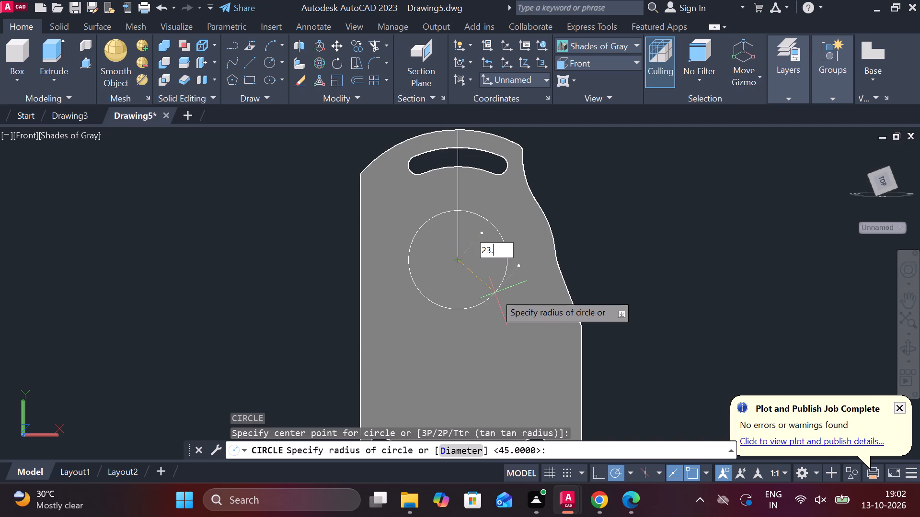
pyautogui.press('BackSpace')
pyautogui.press('BackSpace')
pyautogui.write('2.5')
pyautogui.press('Return')
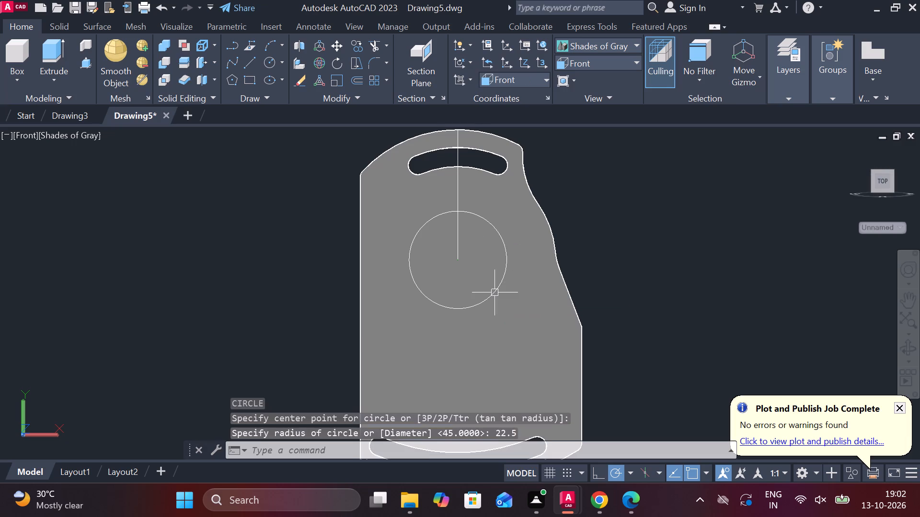
# Erase the vertical construction line above the circle's centre.
pyautogui.moveTo(480, 156); pyautogui.dragTo(483, 227, button='middle')
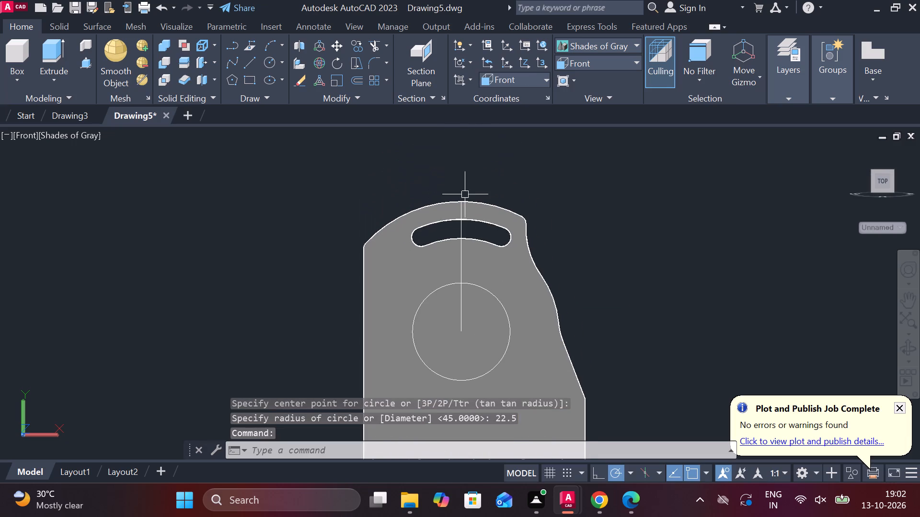
pyautogui.click(463, 231)
pyautogui.write('e')
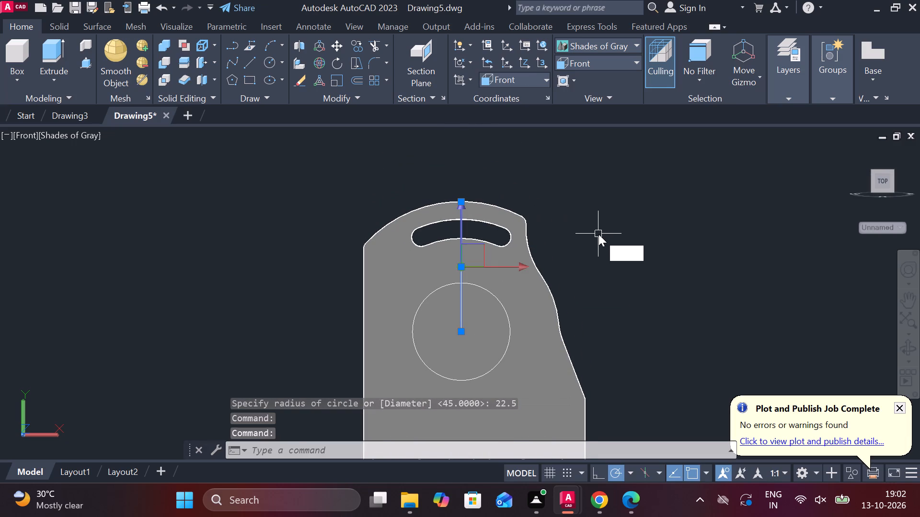
pyautogui.press('space')
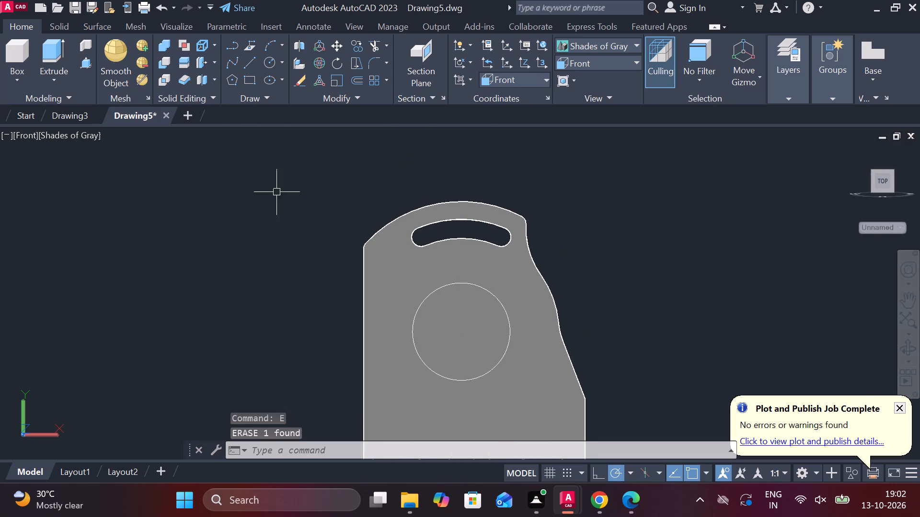
# Presspull the circle on the plate's front face outward by 59 to form a cylindrical hub.
pyautogui.scroll(-1, 277, 199)
pyautogui.keyDown('shift'); pyautogui.moveTo(324, 214); pyautogui.dragTo(353, 237, button='middle'); pyautogui.keyUp('shift')
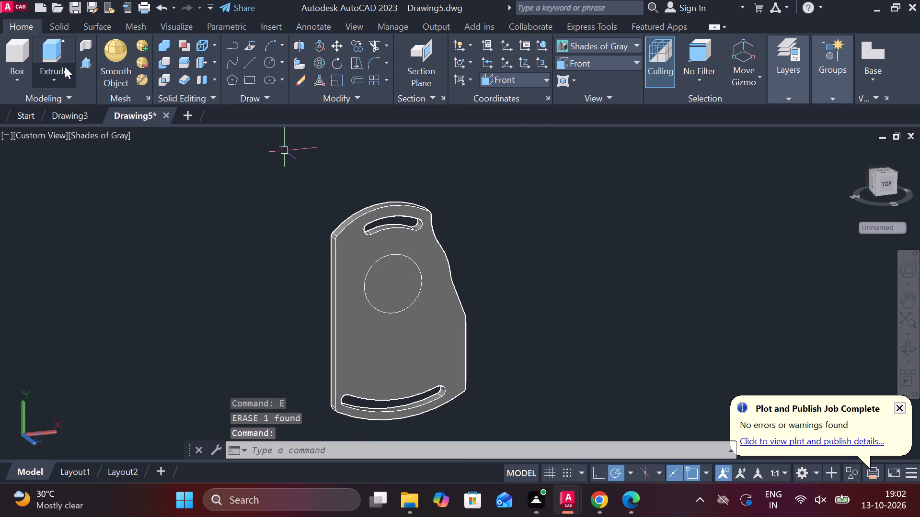
pyautogui.click(83, 64)
pyautogui.click(409, 280)
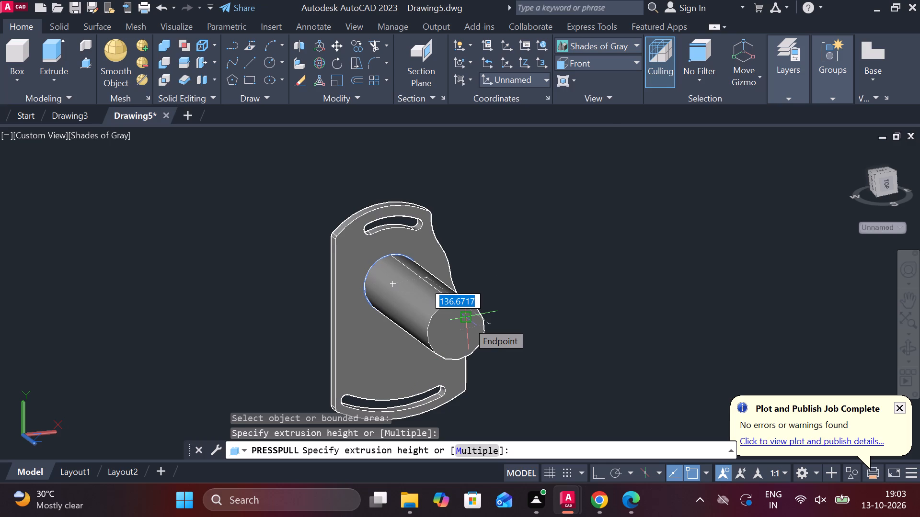
pyautogui.write('59')
pyautogui.press('Return')
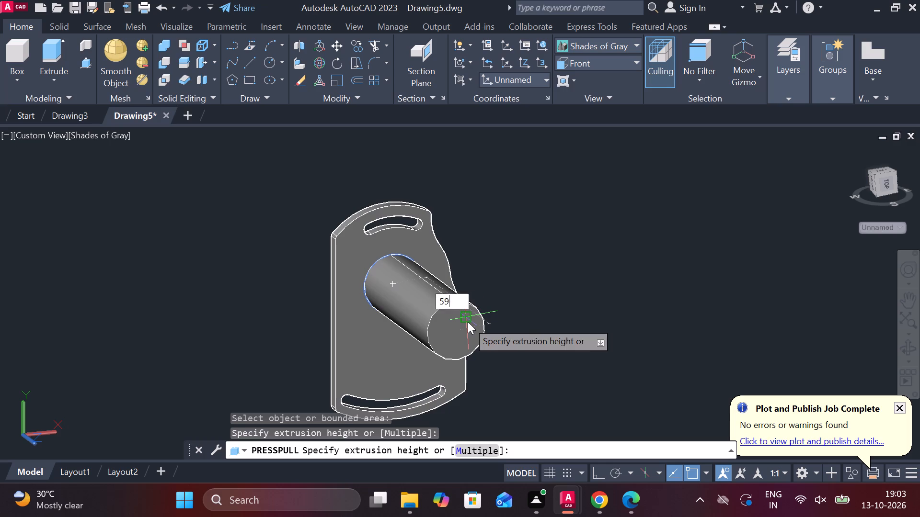
pyautogui.press('Escape')
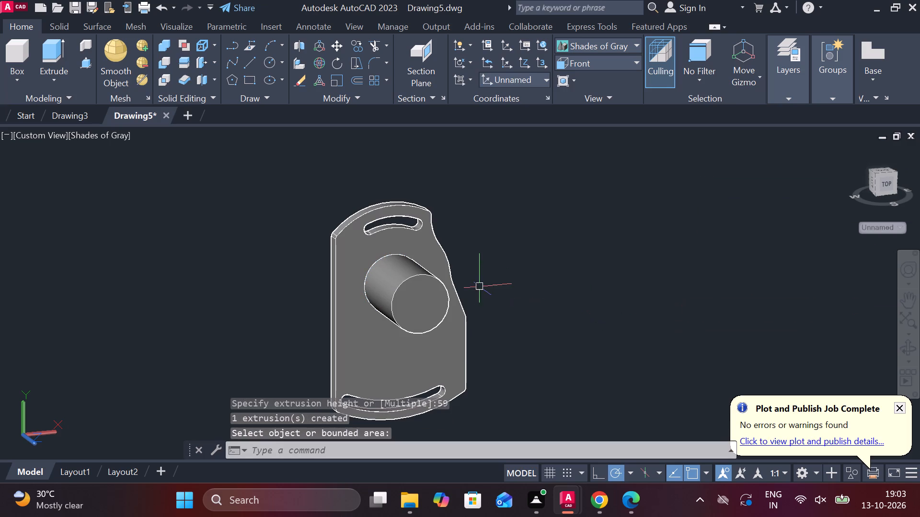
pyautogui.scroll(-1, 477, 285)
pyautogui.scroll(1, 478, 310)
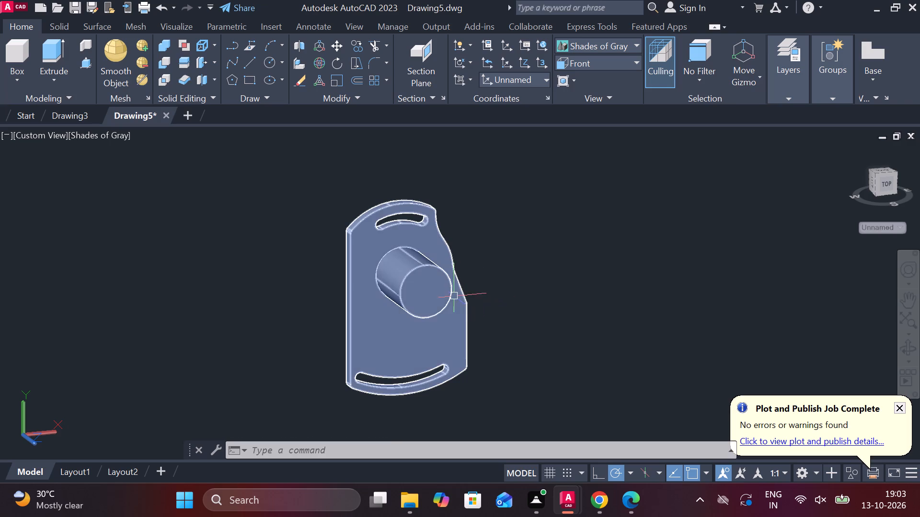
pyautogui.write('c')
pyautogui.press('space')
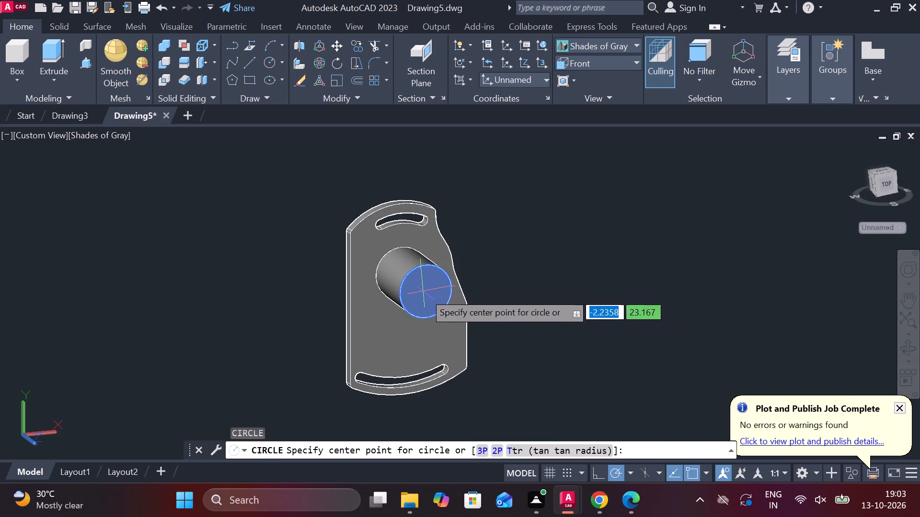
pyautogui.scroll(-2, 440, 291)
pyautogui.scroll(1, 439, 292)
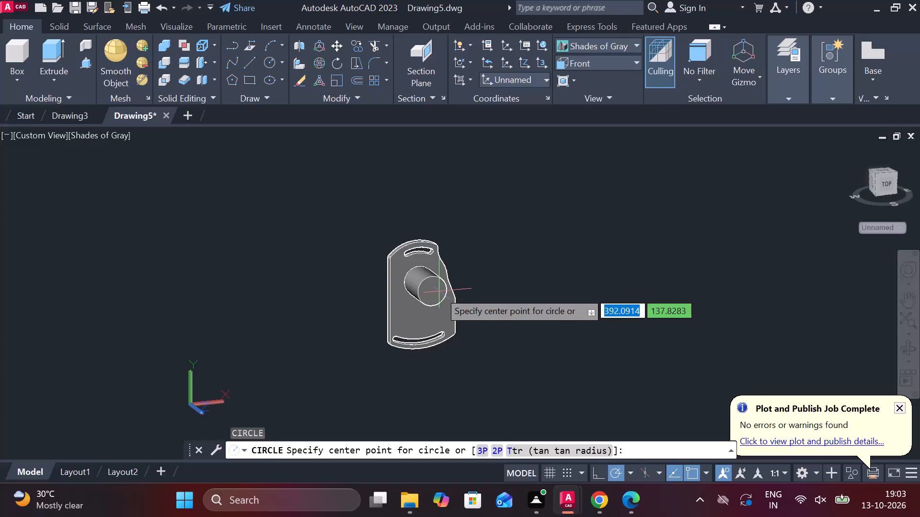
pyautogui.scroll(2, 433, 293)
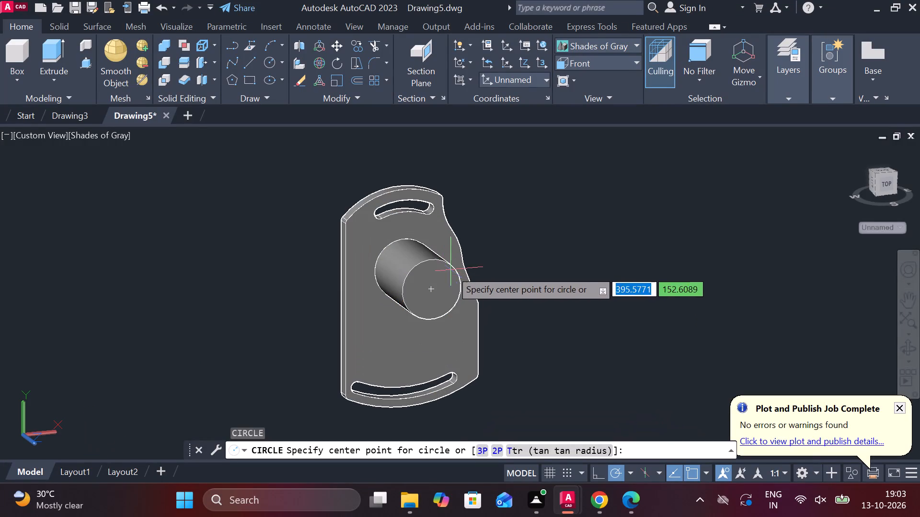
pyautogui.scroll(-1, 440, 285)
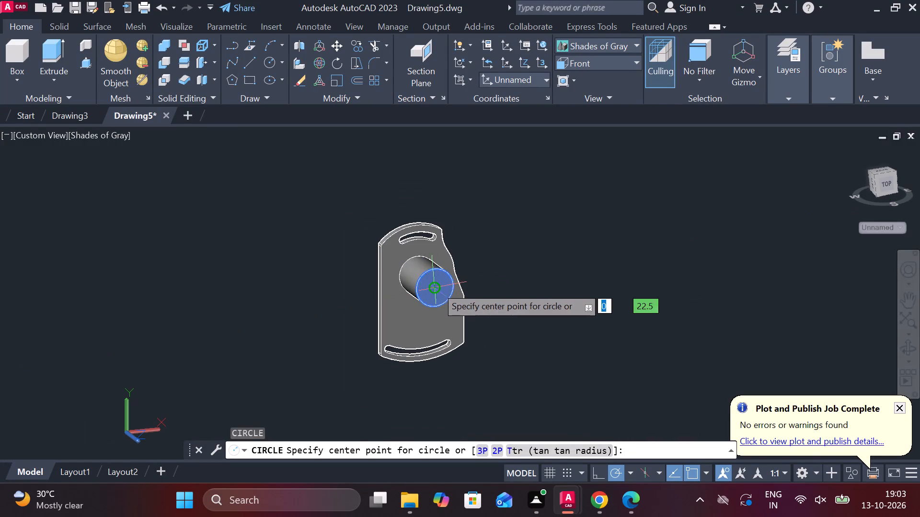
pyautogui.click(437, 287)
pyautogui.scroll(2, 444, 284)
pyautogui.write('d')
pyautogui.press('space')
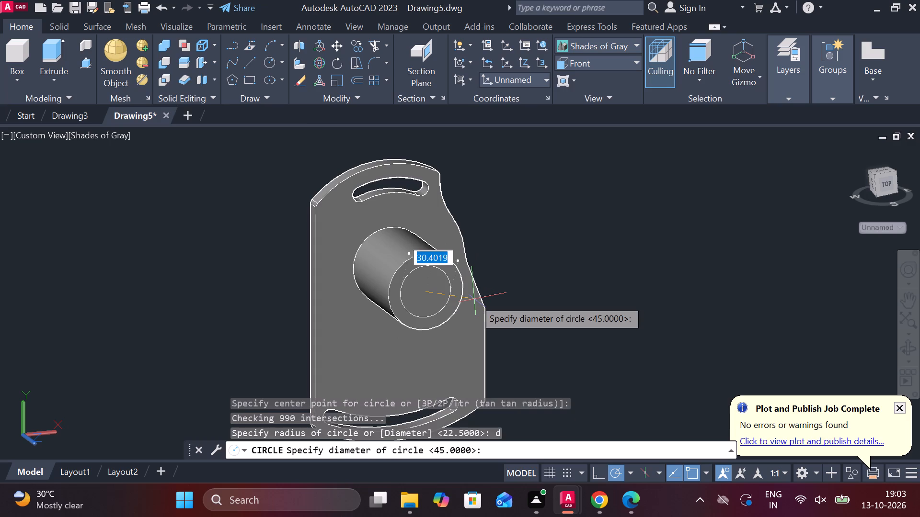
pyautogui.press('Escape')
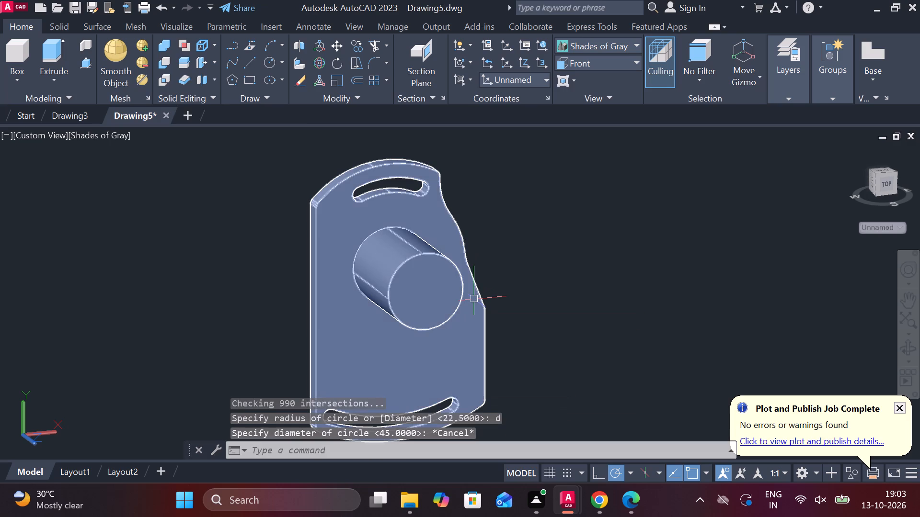
# Draw a circle of radius 17 centred on the hub's front end face.
pyautogui.write('c')
pyautogui.press('space')
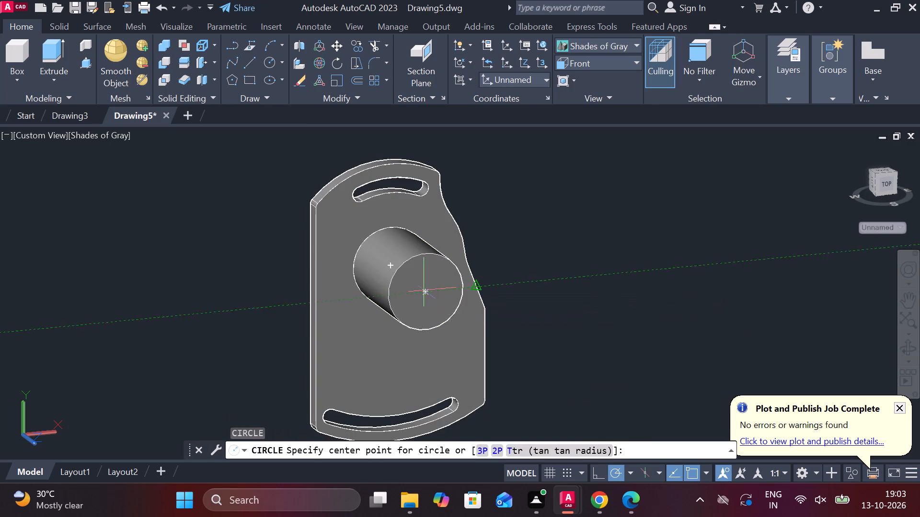
pyautogui.click(424, 291)
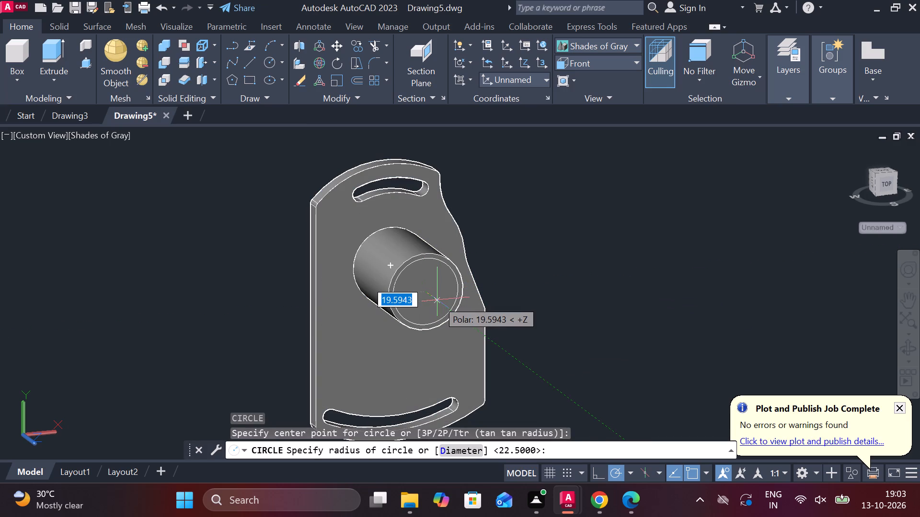
pyautogui.press('1')
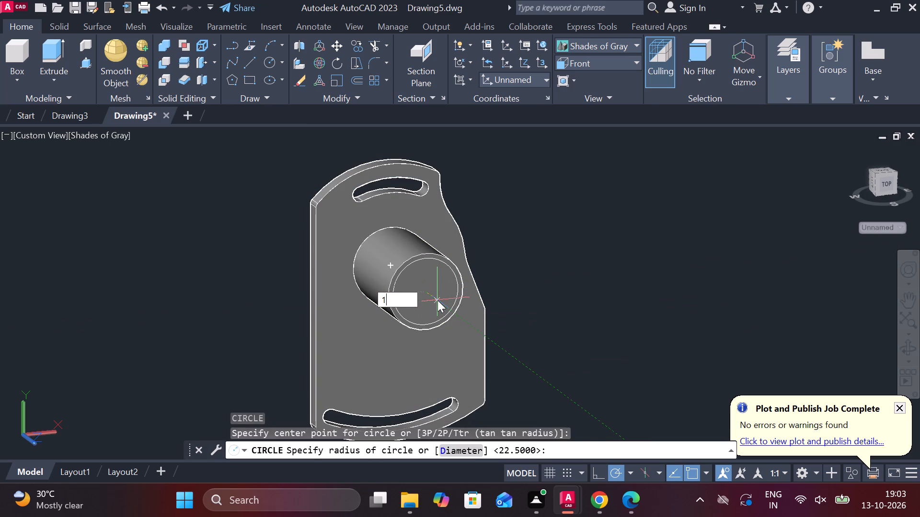
pyautogui.press('7')
pyautogui.press('Return')
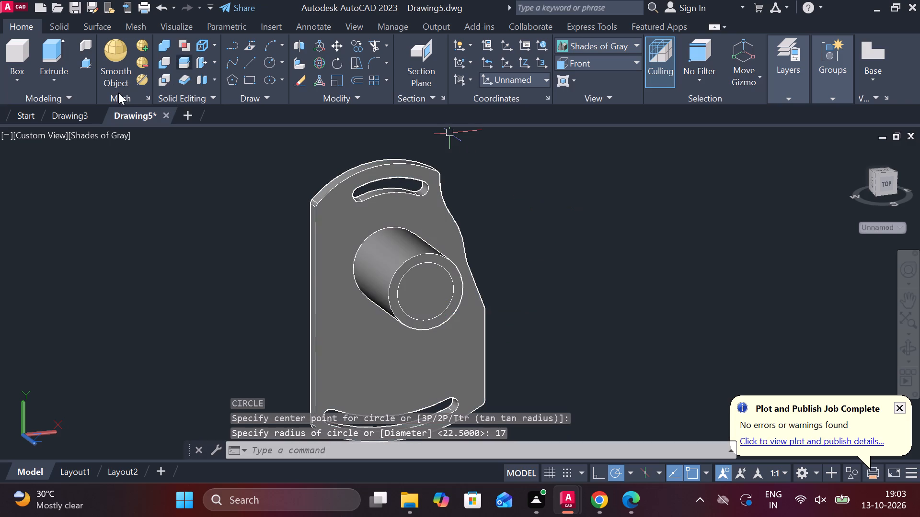
# Presspull the inner circle about 282 backward through the hub and plate to cut a through bore.
pyautogui.click(88, 62)
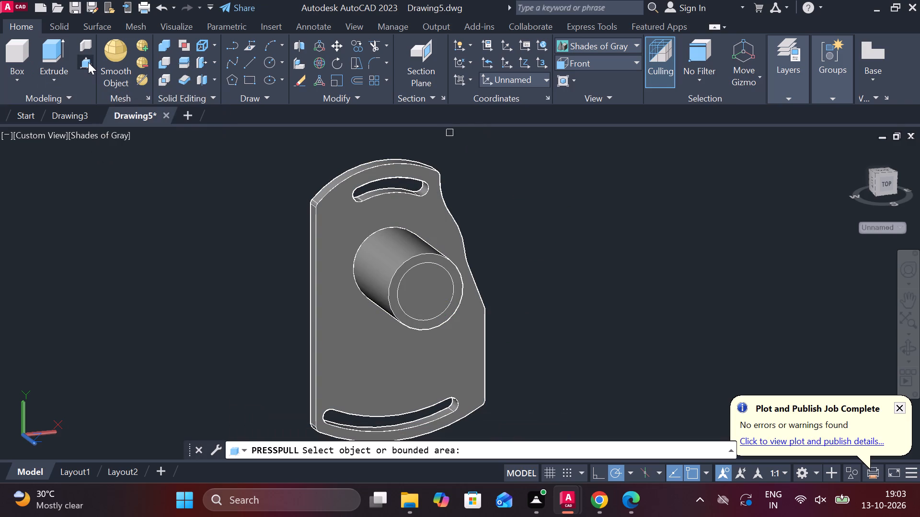
pyautogui.click(415, 292)
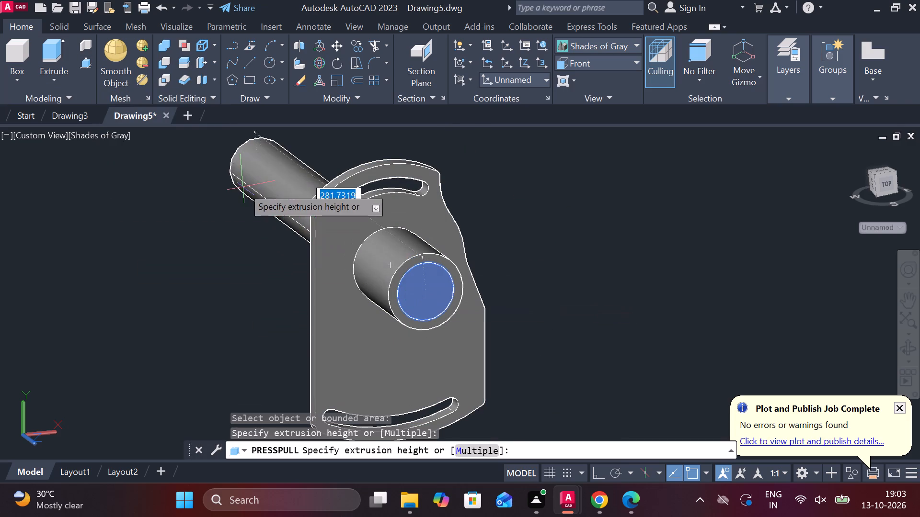
pyautogui.click(243, 187)
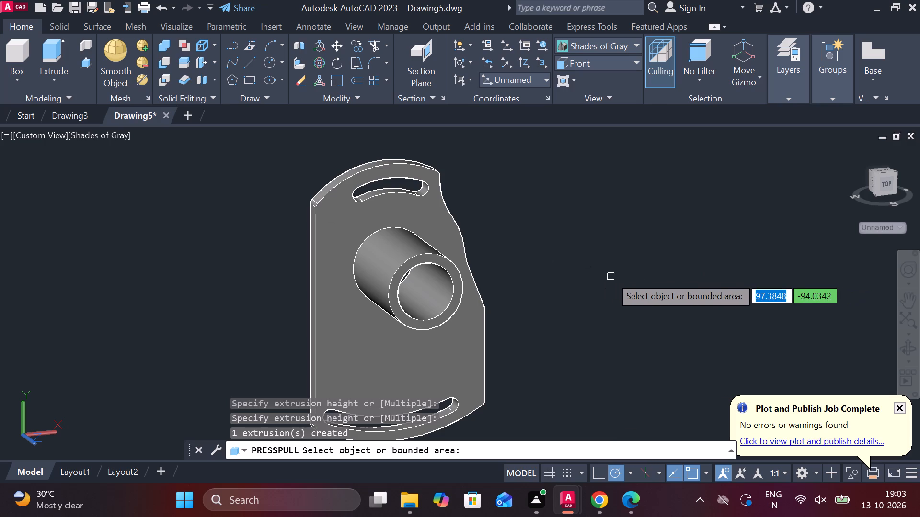
pyautogui.press('Escape')
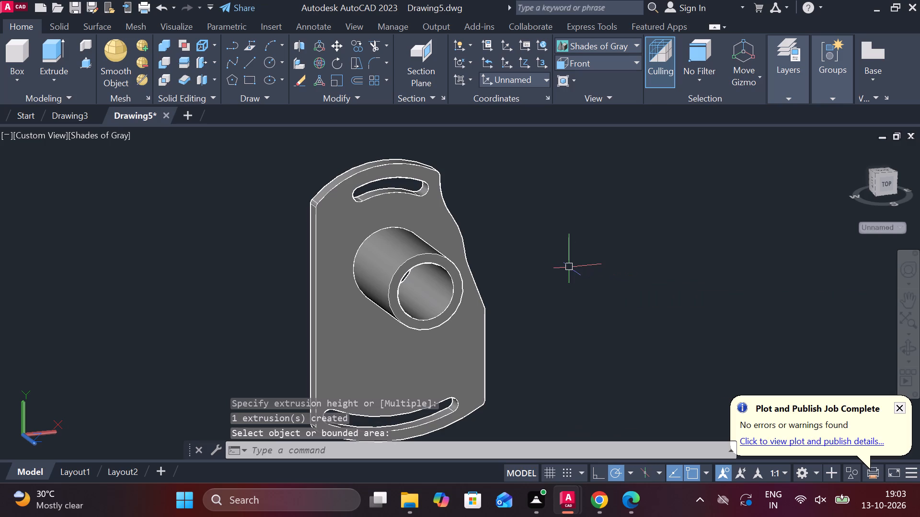
# Switch the model to the Front view.
pyautogui.click(603, 67)
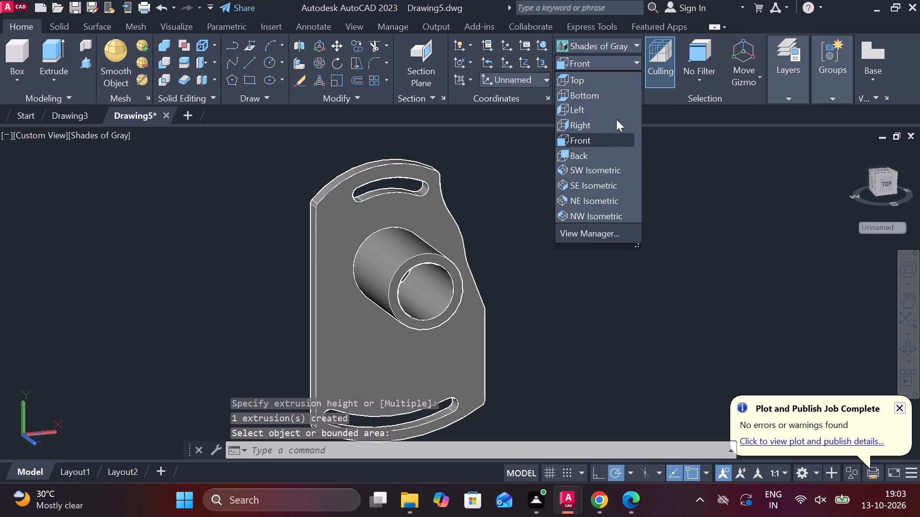
pyautogui.click(585, 137)
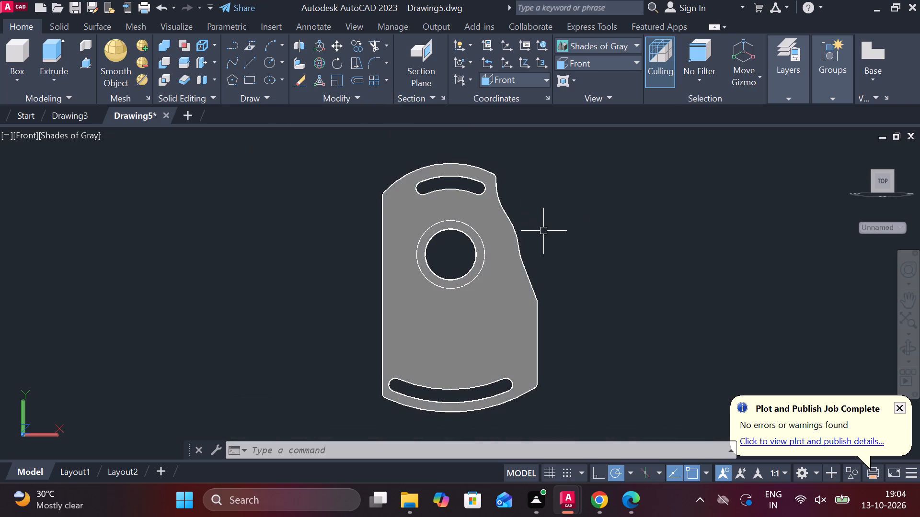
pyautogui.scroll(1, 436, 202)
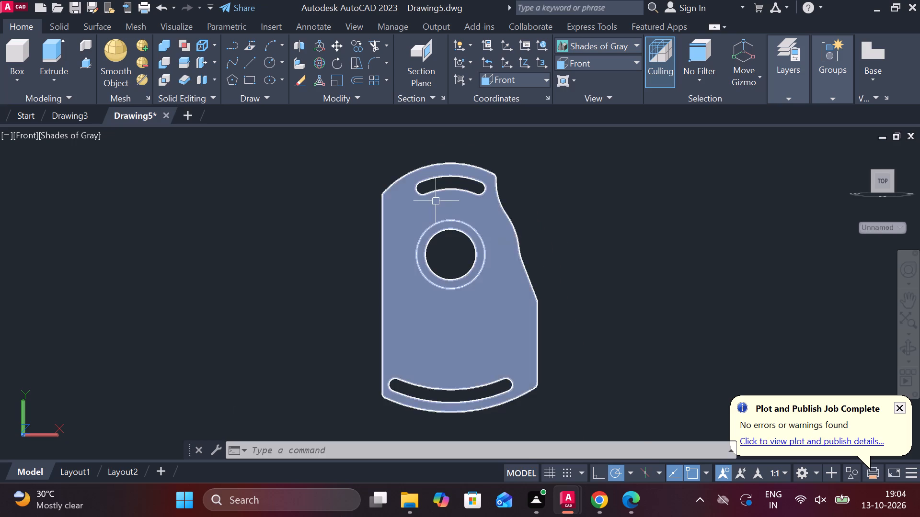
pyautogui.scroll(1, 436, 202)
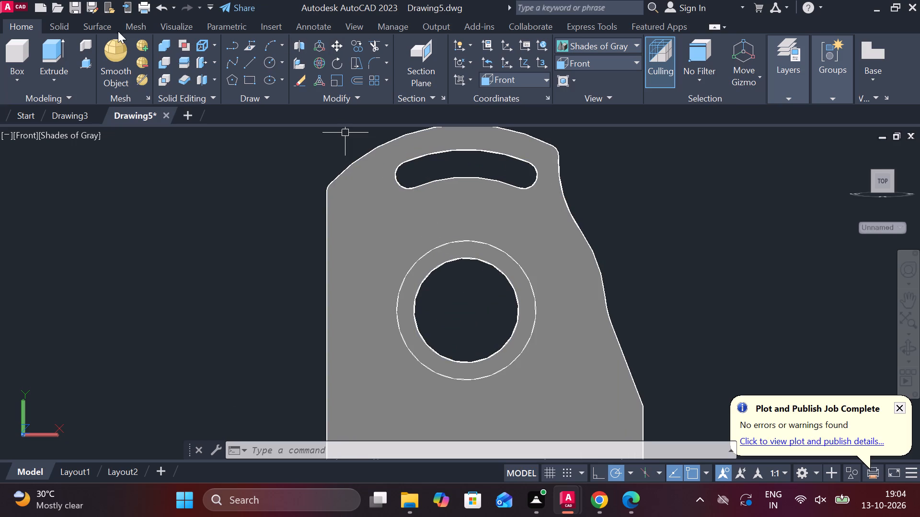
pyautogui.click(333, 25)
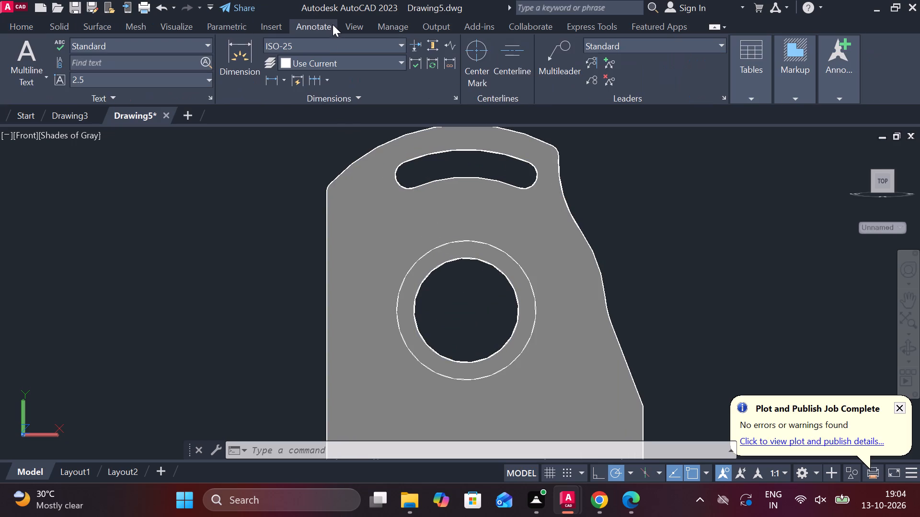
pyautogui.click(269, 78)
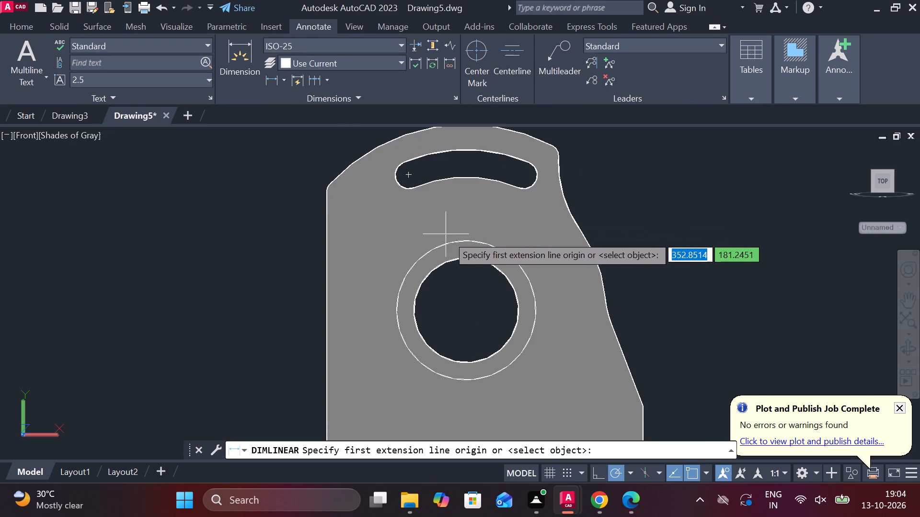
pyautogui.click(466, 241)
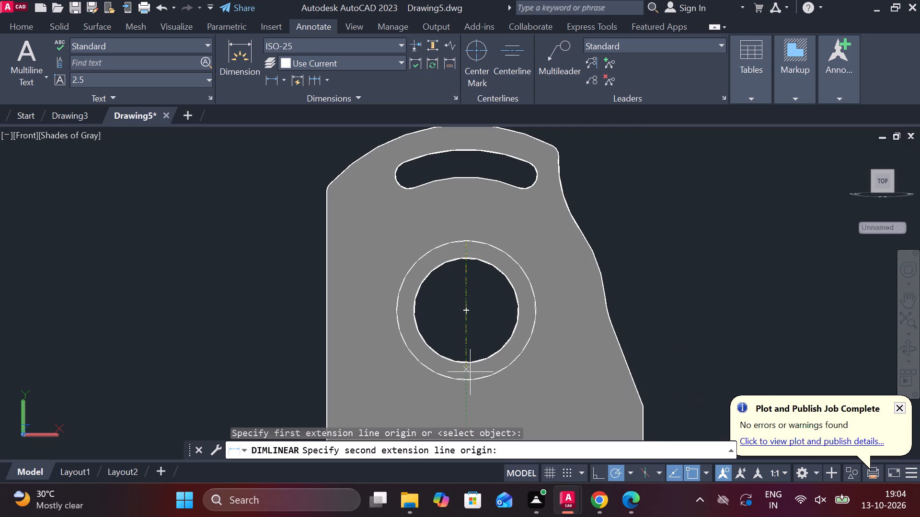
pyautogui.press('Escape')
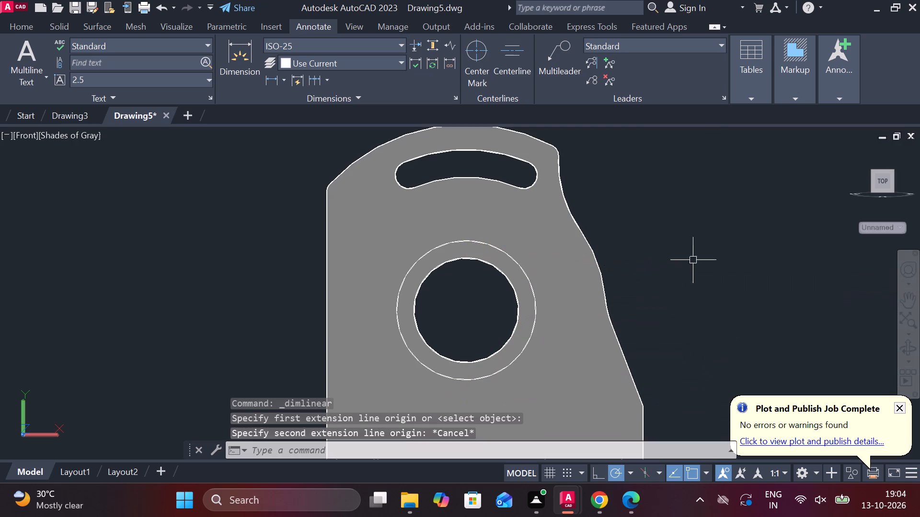
# Draw a 10 by 46 upright rectangle in the empty space beside the plate's wavy edge.
pyautogui.click(31, 25)
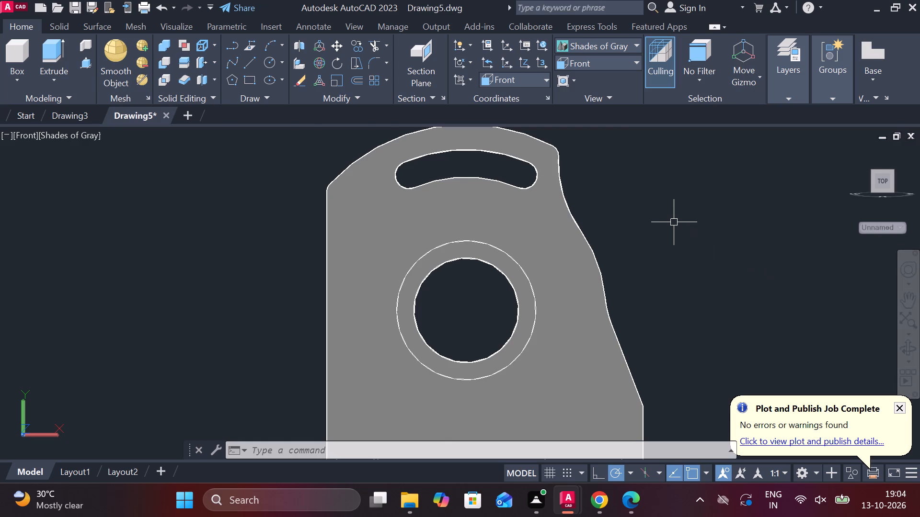
pyautogui.moveTo(671, 220); pyautogui.dragTo(615, 182, button='middle')
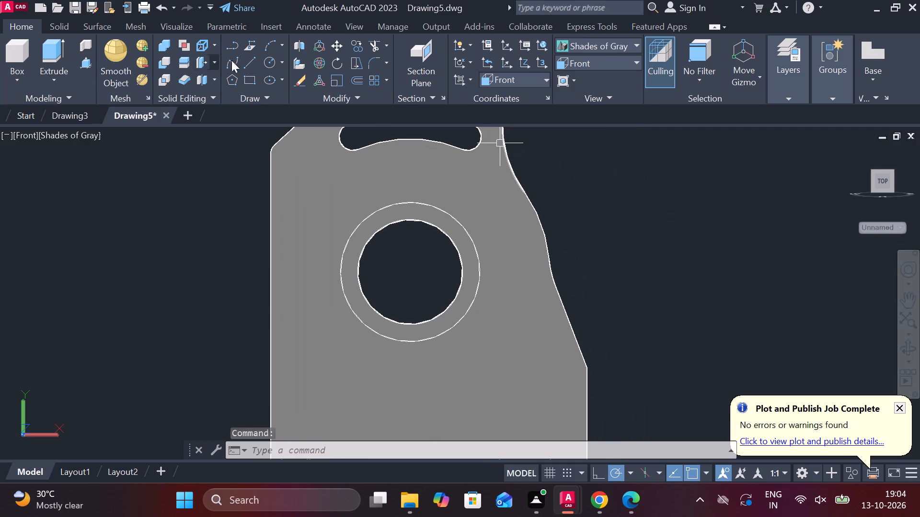
pyautogui.click(246, 76)
pyautogui.click(667, 186)
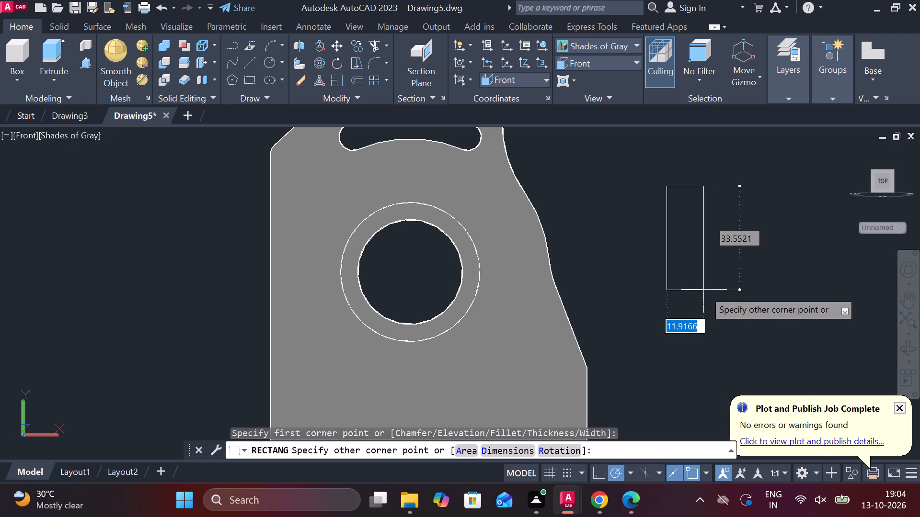
pyautogui.press('1')
pyautogui.press('0')
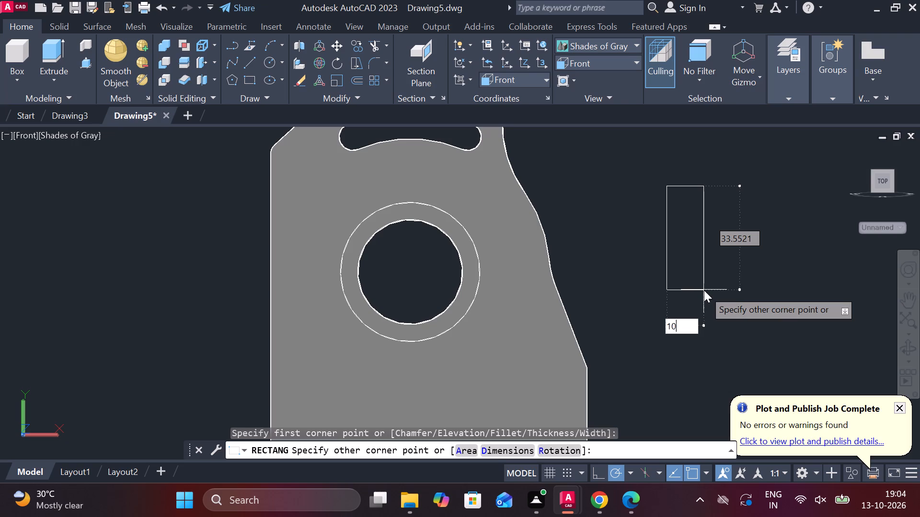
pyautogui.press('Tab')
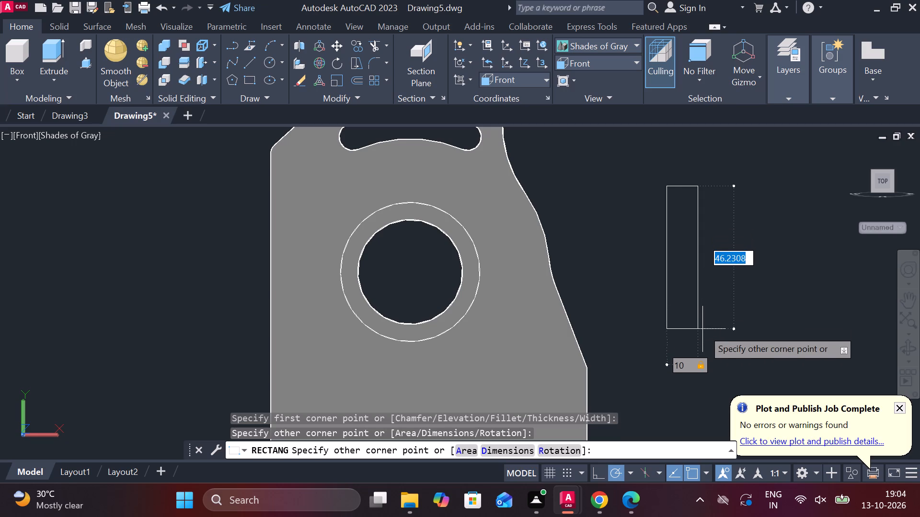
pyautogui.write('46')
pyautogui.press('Return')
pyautogui.press('Escape')
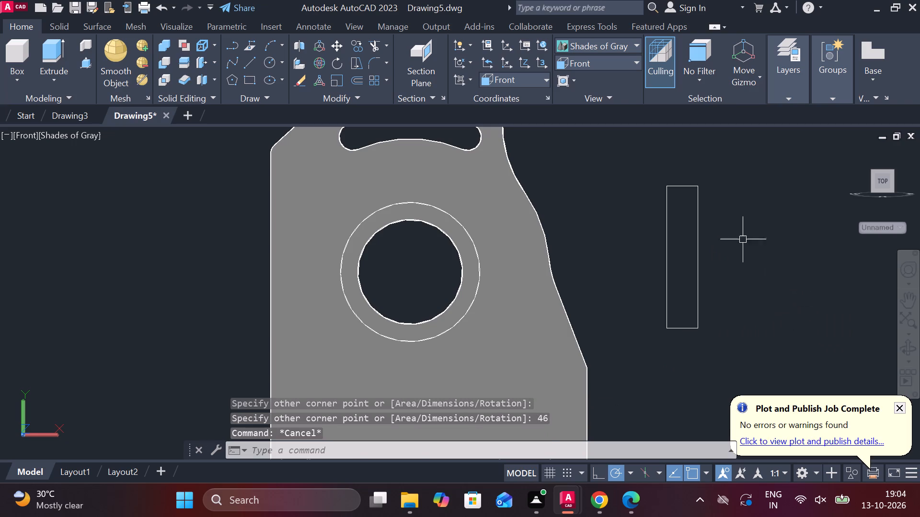
# Rotate the 10 by 46 upright rectangle a quarter turn about its centre so it lies horizontally.
pyautogui.click(581, 145)
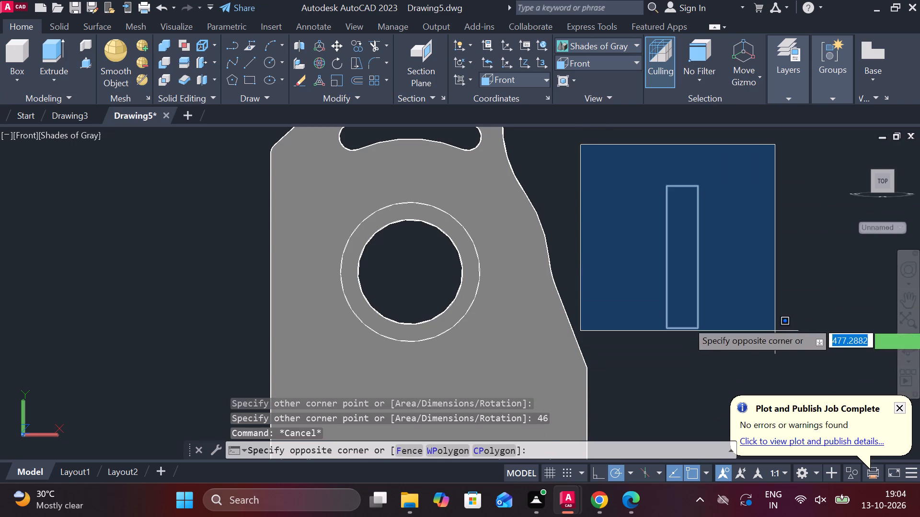
pyautogui.click(784, 336)
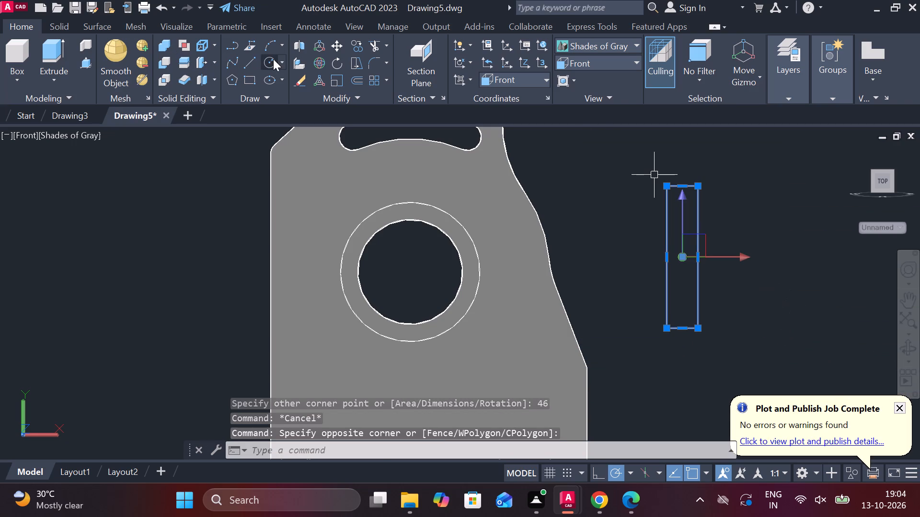
pyautogui.click(334, 66)
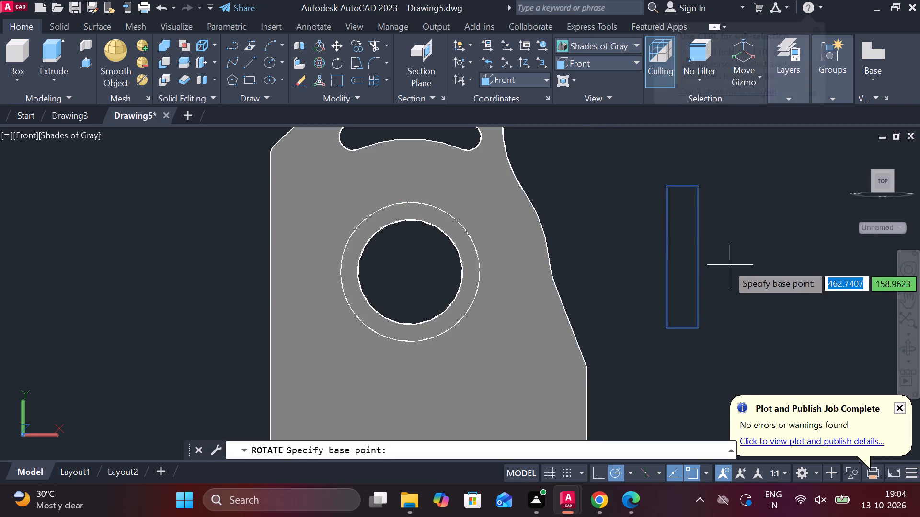
pyautogui.click(680, 254)
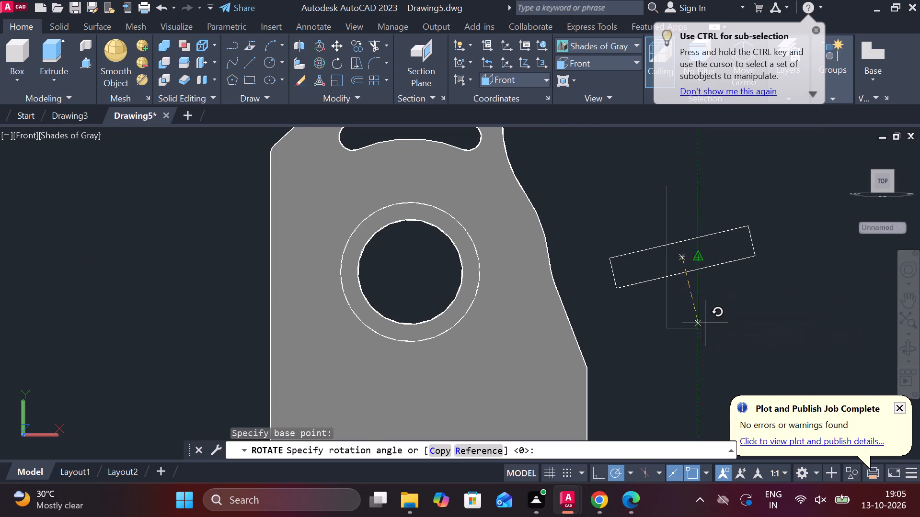
pyautogui.click(675, 360)
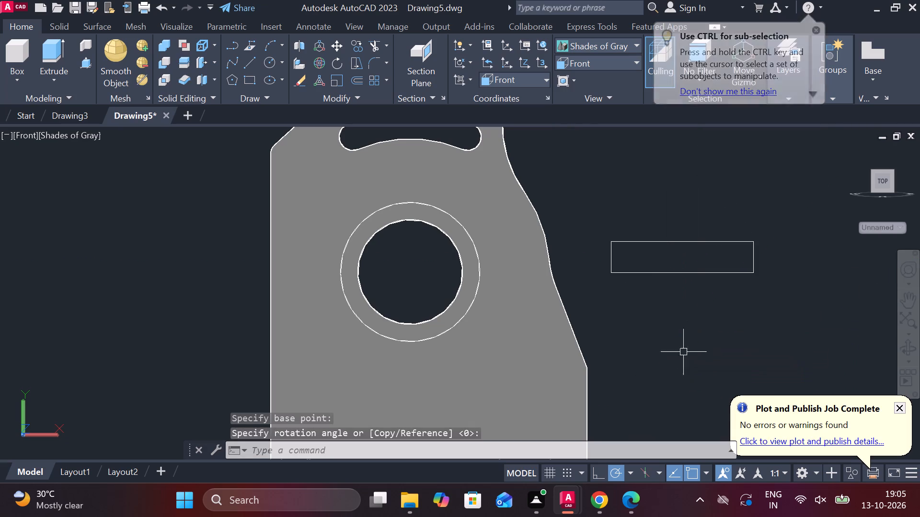
pyautogui.press('Escape')
# Move the rectangle by its centre onto the centre of the hub's front end face.
pyautogui.moveTo(583, 209); pyautogui.dragTo(624, 223)
pyautogui.click(769, 308)
pyautogui.press('m')
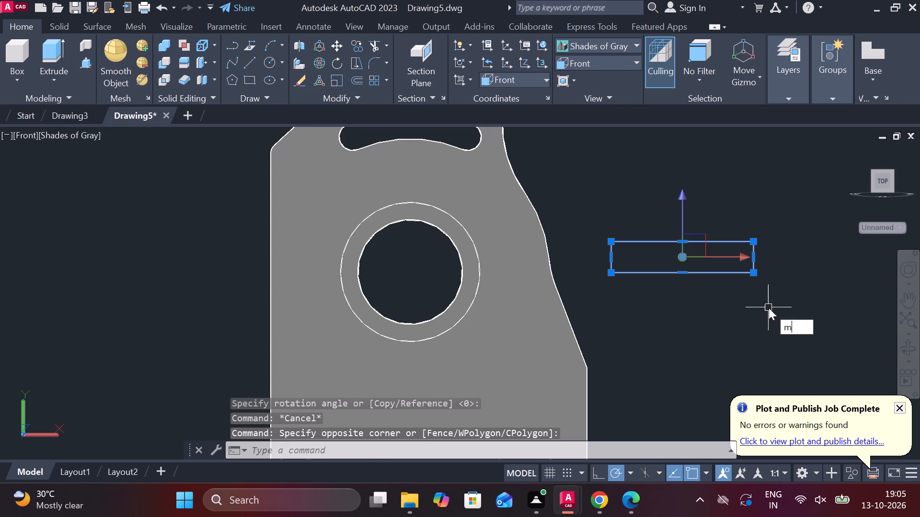
pyautogui.press('Return')
pyautogui.click(691, 255)
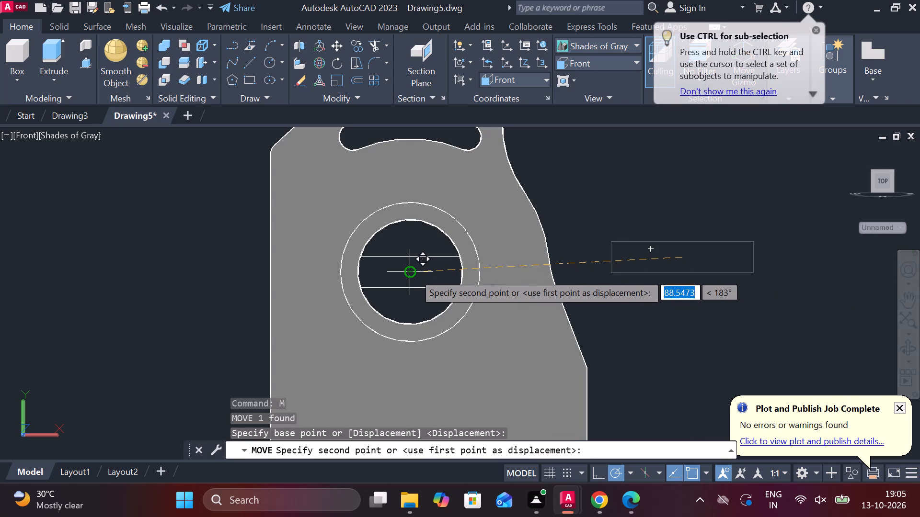
pyautogui.scroll(-1, 414, 270)
pyautogui.keyDown('shift'); pyautogui.moveTo(491, 258); pyautogui.dragTo(501, 258, button='middle'); pyautogui.keyUp('shift')
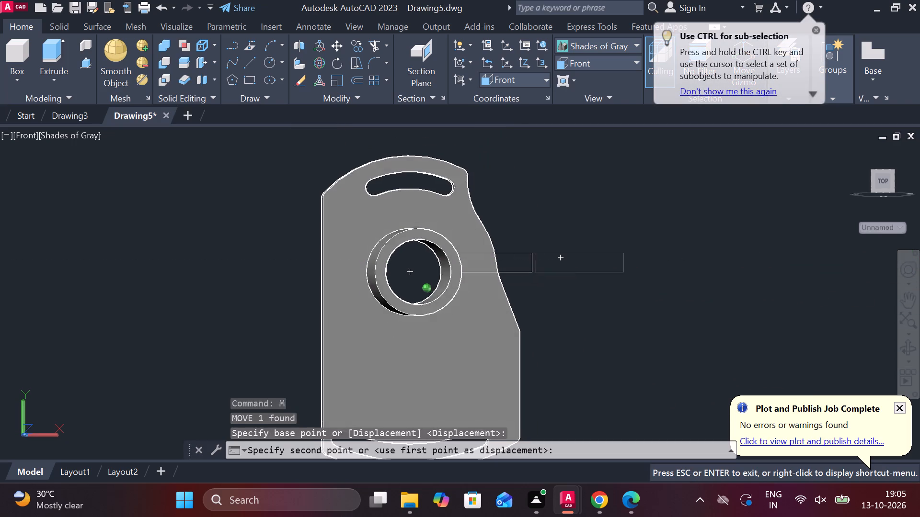
pyautogui.keyDown('shift'); pyautogui.moveTo(501, 258); pyautogui.dragTo(546, 245, button='middle'); pyautogui.keyUp('shift')
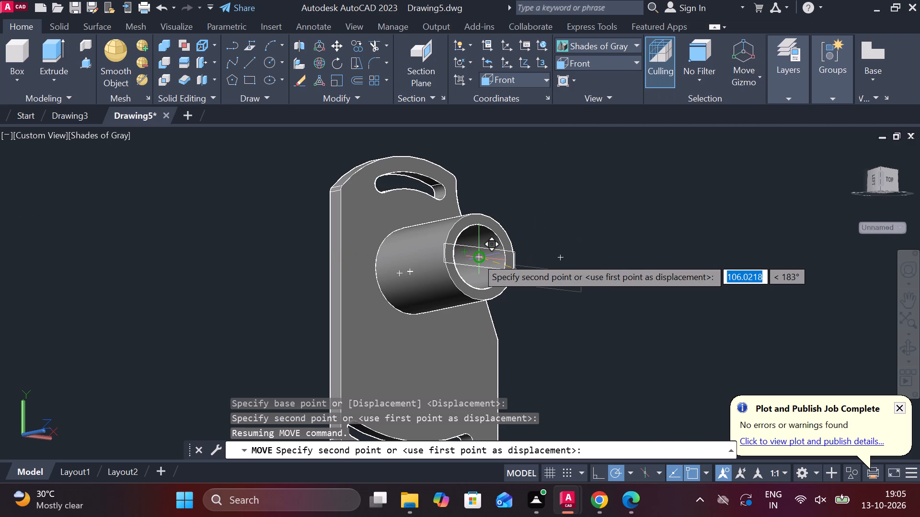
pyautogui.click(477, 258)
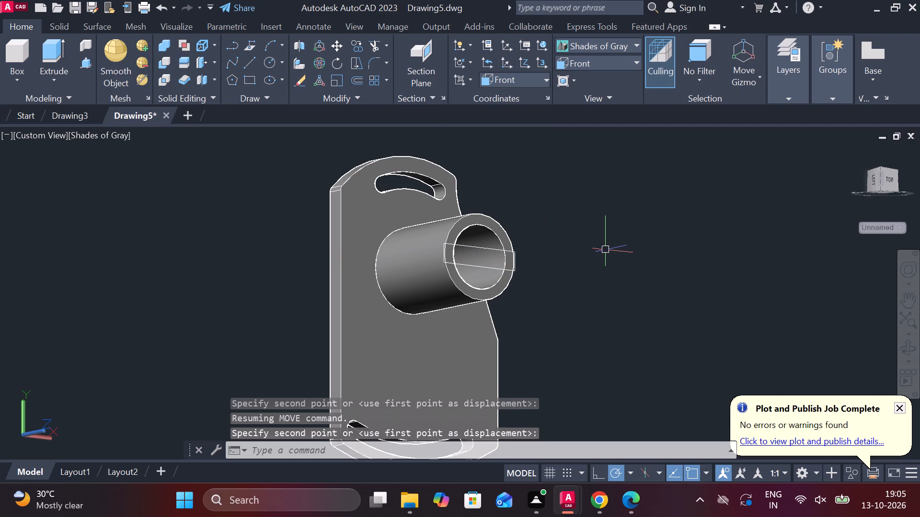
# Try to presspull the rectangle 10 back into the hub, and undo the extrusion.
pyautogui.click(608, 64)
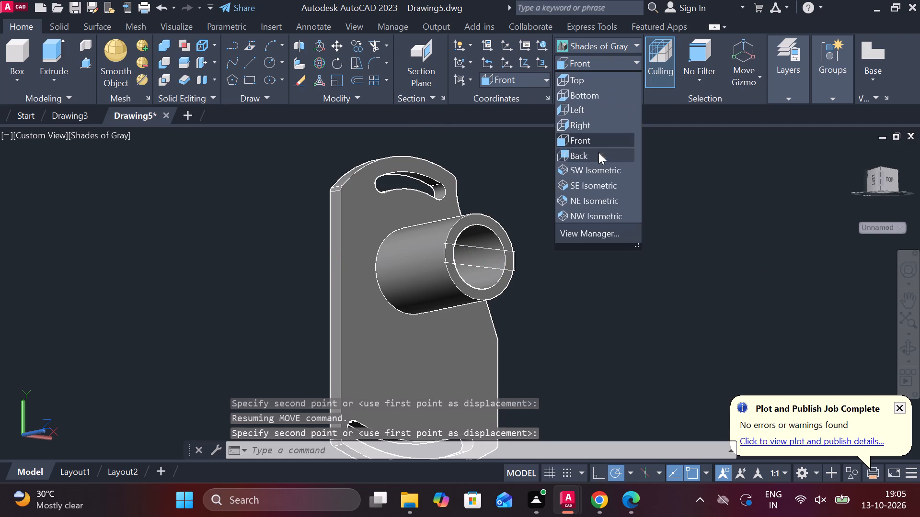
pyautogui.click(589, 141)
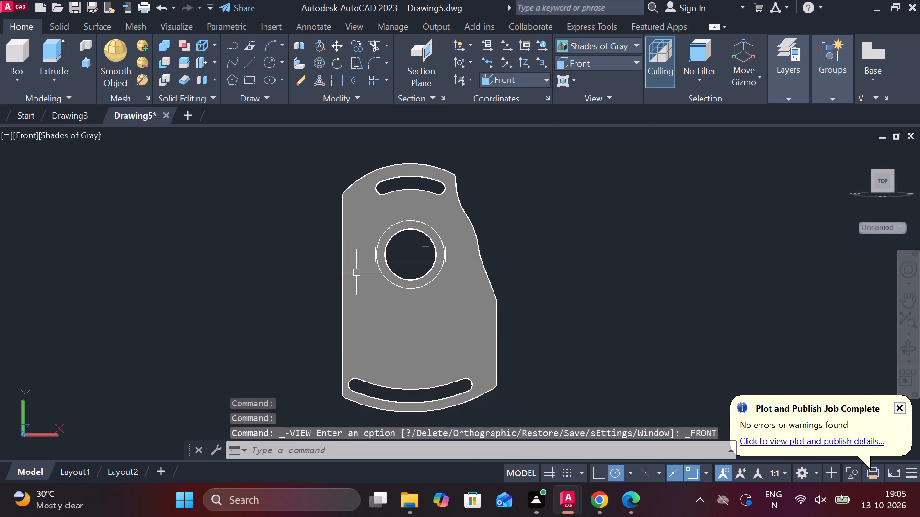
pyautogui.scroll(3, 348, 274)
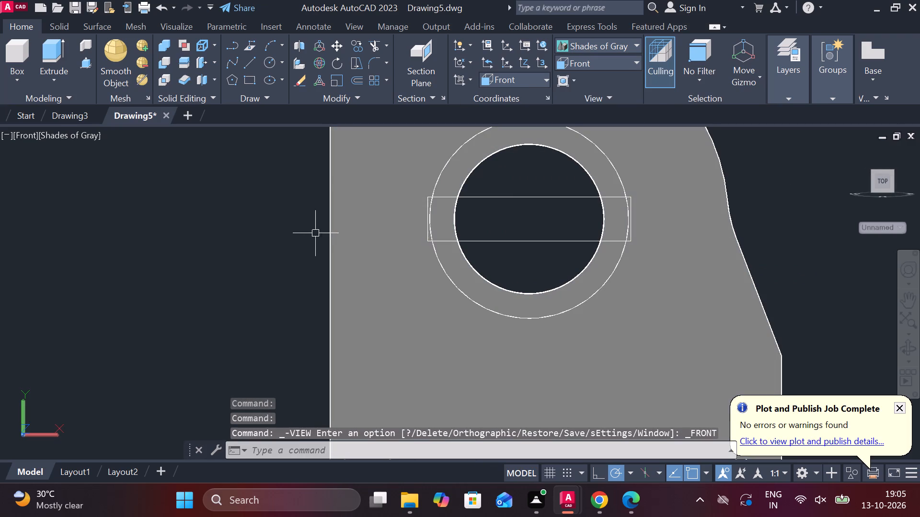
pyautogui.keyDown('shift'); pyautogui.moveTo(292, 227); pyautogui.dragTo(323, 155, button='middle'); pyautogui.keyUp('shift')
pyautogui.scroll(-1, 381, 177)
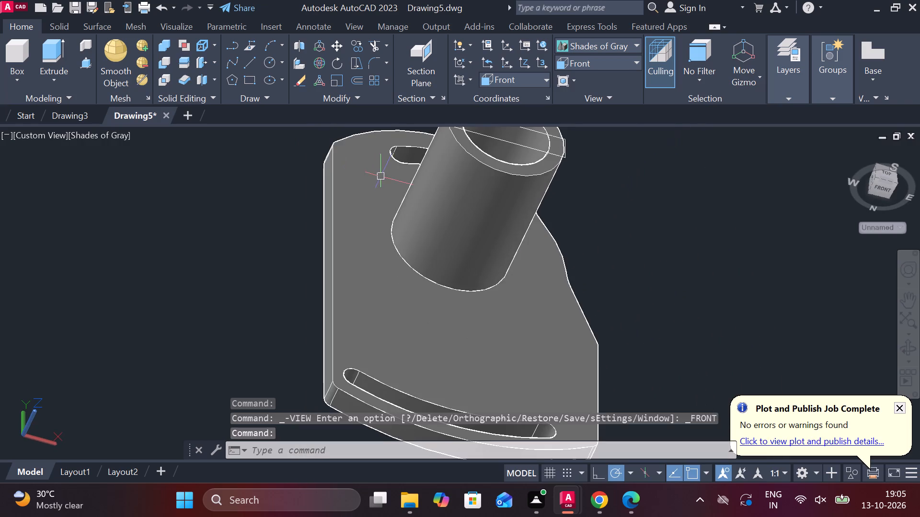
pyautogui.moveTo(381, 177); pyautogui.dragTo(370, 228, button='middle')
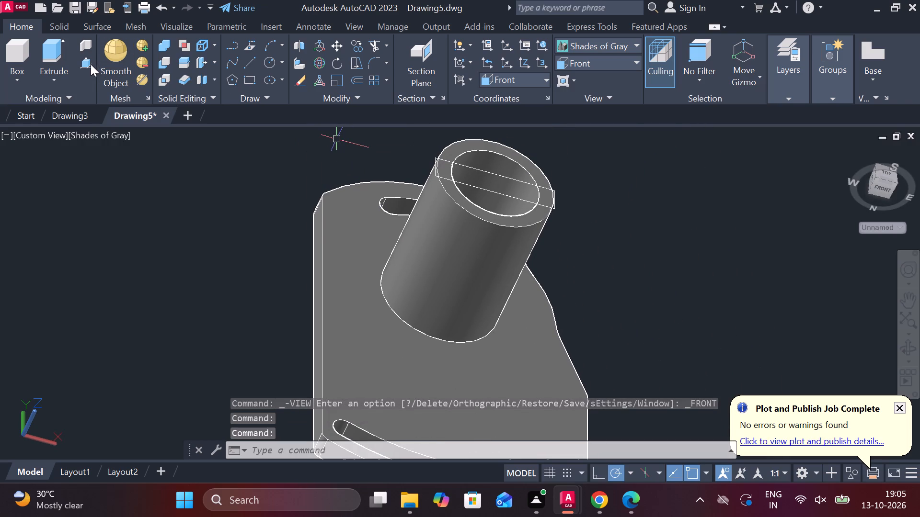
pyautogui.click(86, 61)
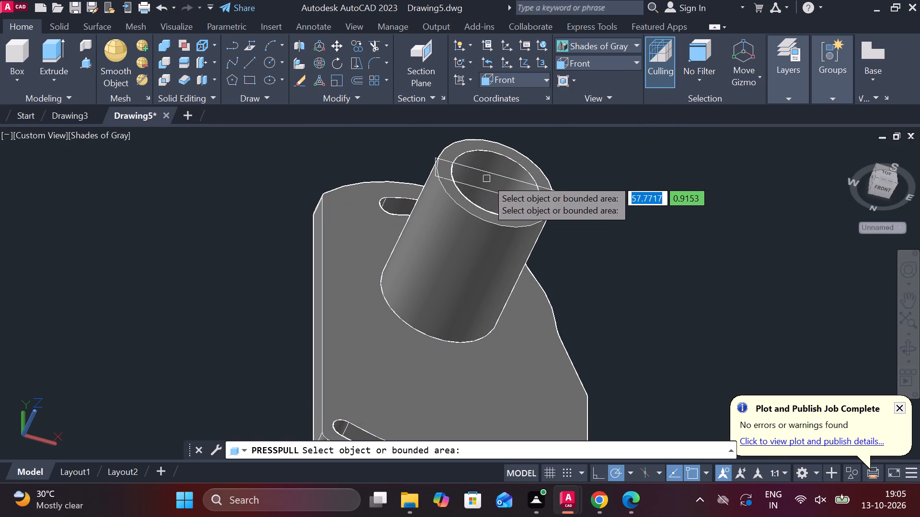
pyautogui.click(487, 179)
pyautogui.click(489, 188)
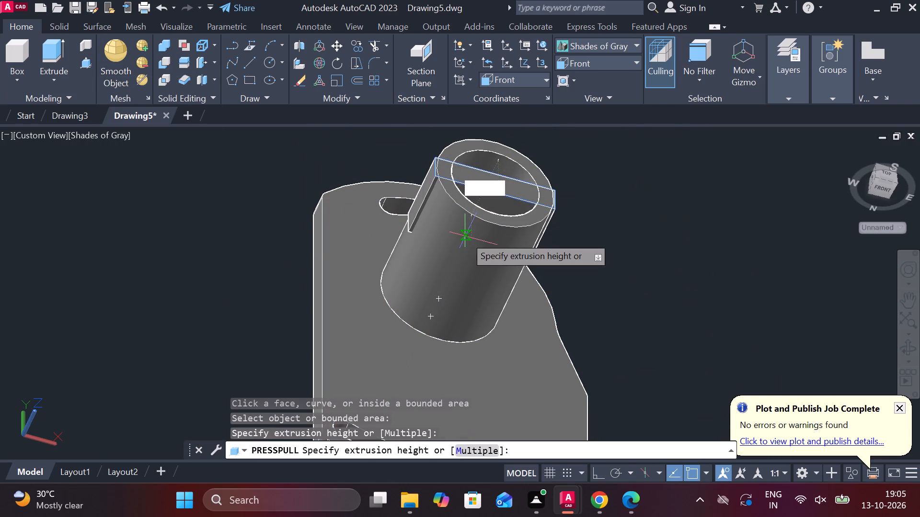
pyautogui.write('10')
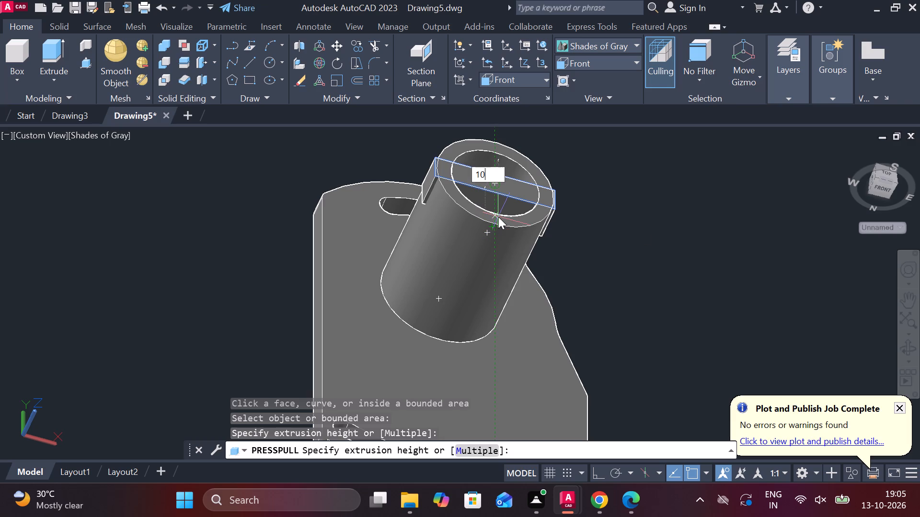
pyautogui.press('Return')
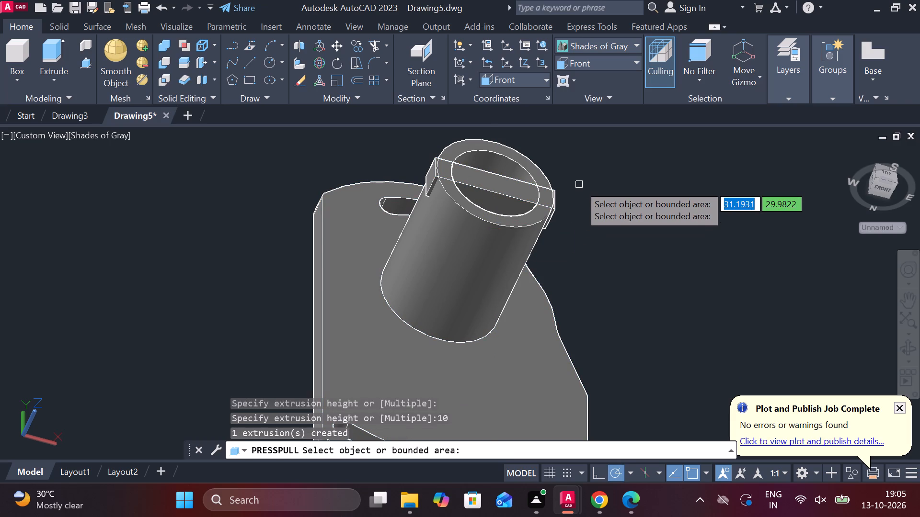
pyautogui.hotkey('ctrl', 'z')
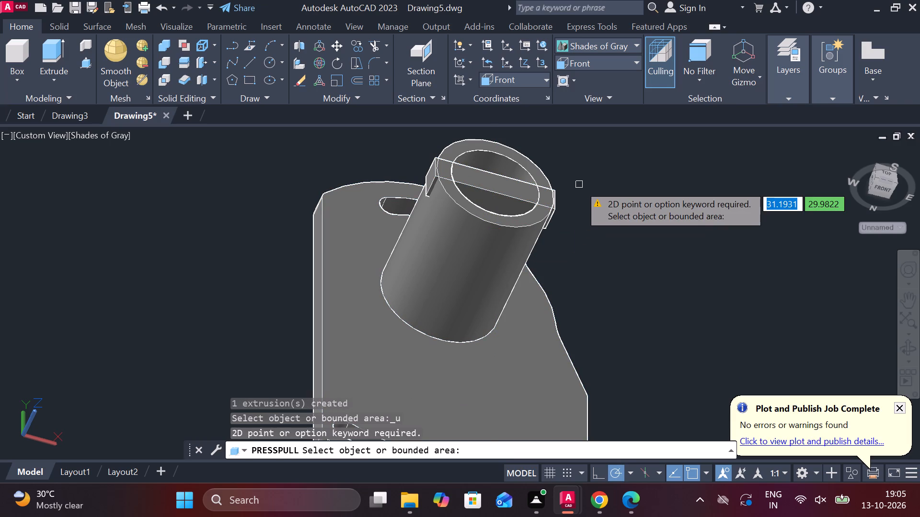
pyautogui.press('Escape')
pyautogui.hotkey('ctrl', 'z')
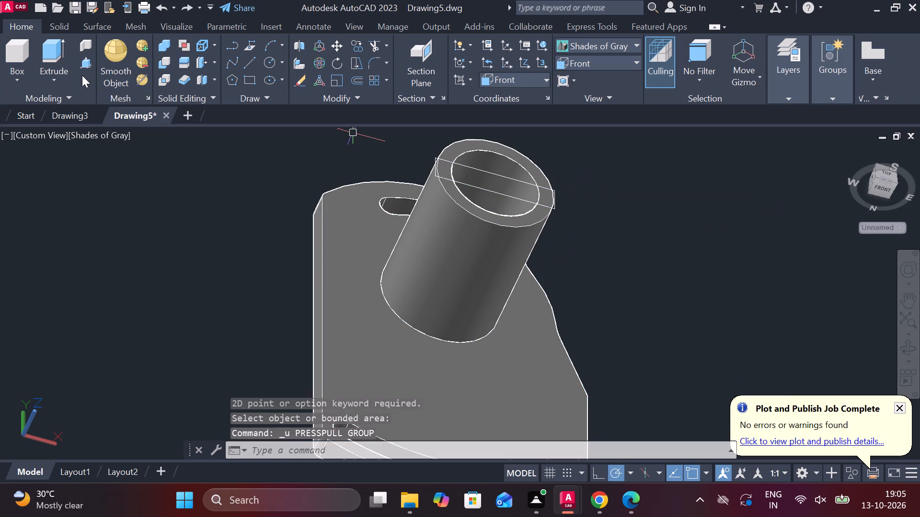
# Presspull the rectangle 22 back along the hub to form a solid block across its front end.
pyautogui.click(82, 64)
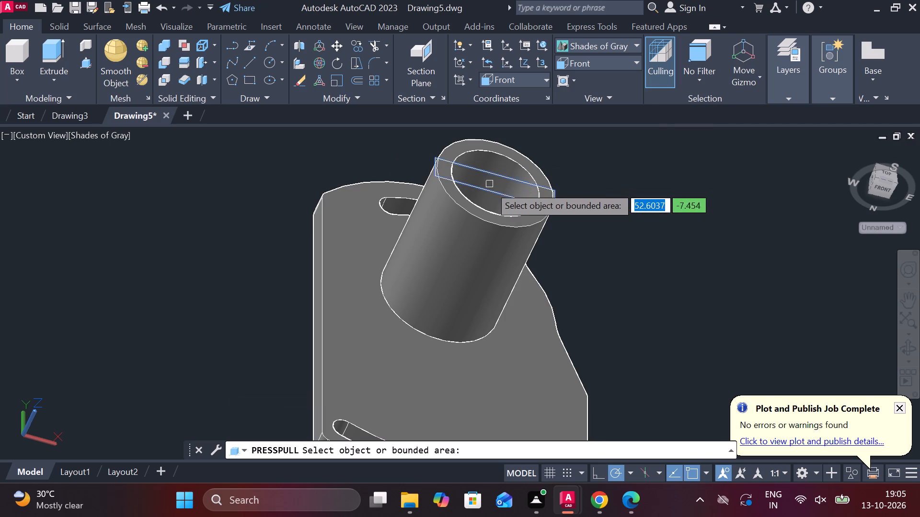
pyautogui.click(490, 186)
pyautogui.click(490, 180)
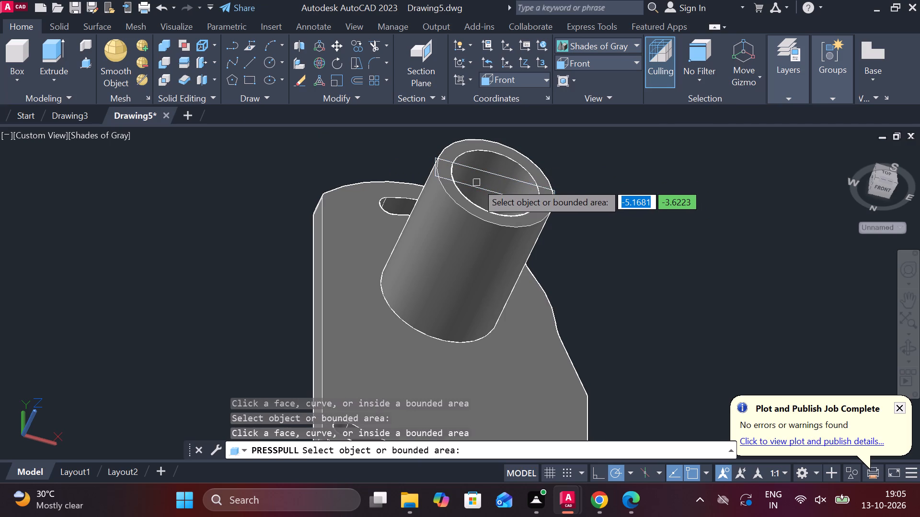
pyautogui.click(484, 189)
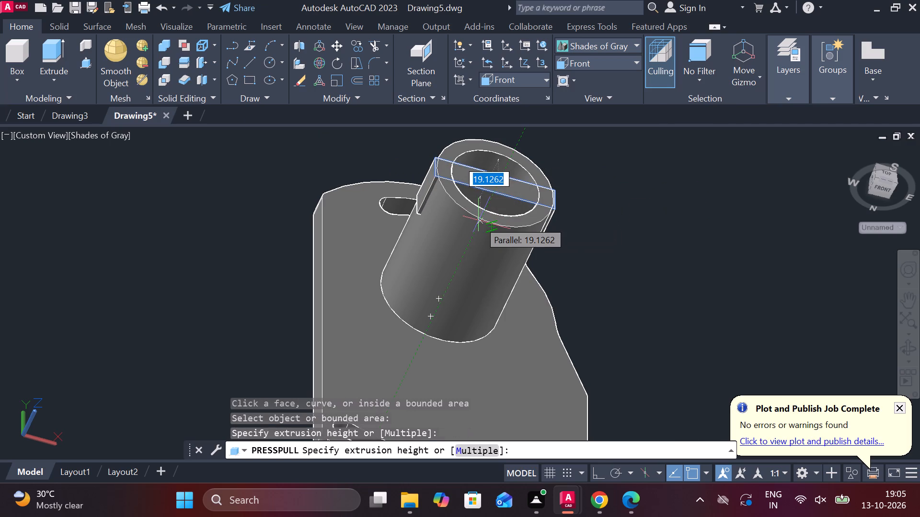
pyautogui.write('22')
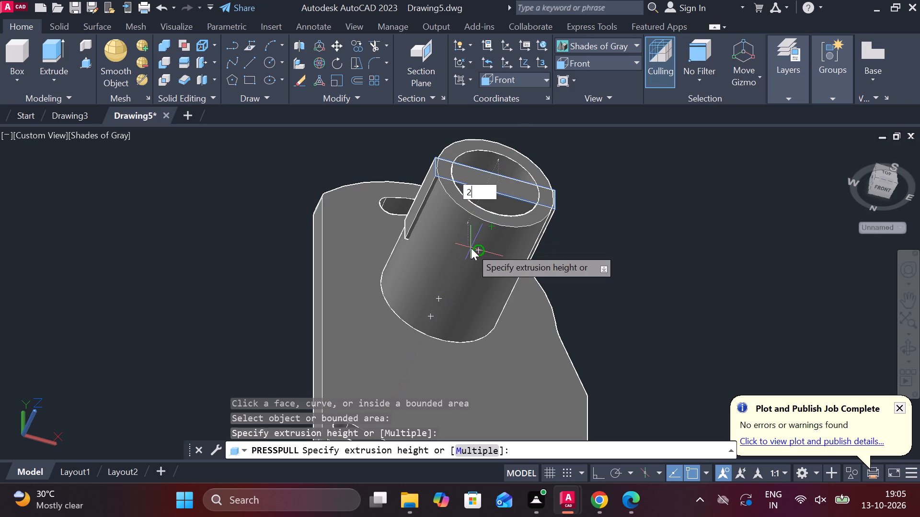
pyautogui.press('Return')
pyautogui.press('Escape')
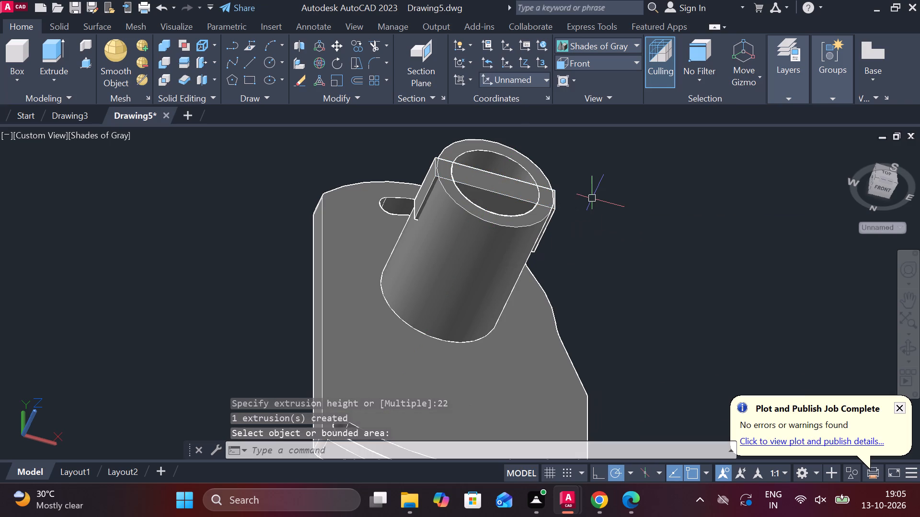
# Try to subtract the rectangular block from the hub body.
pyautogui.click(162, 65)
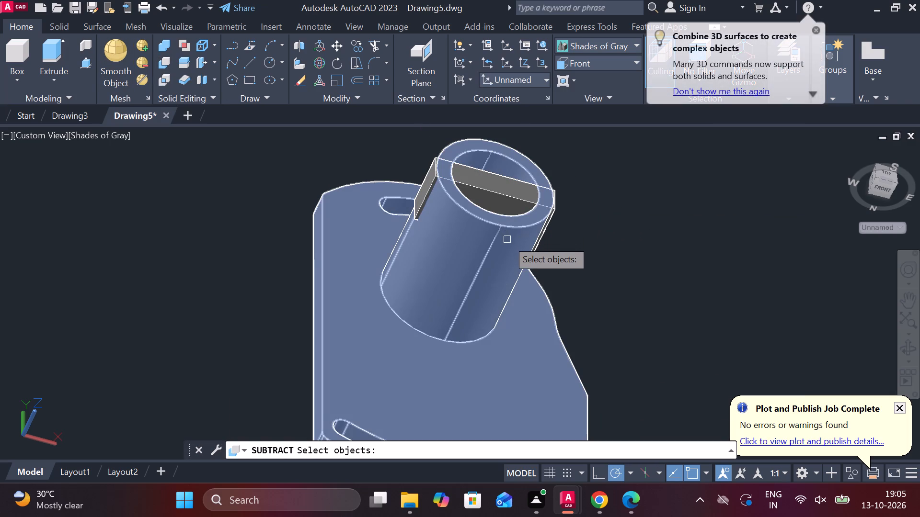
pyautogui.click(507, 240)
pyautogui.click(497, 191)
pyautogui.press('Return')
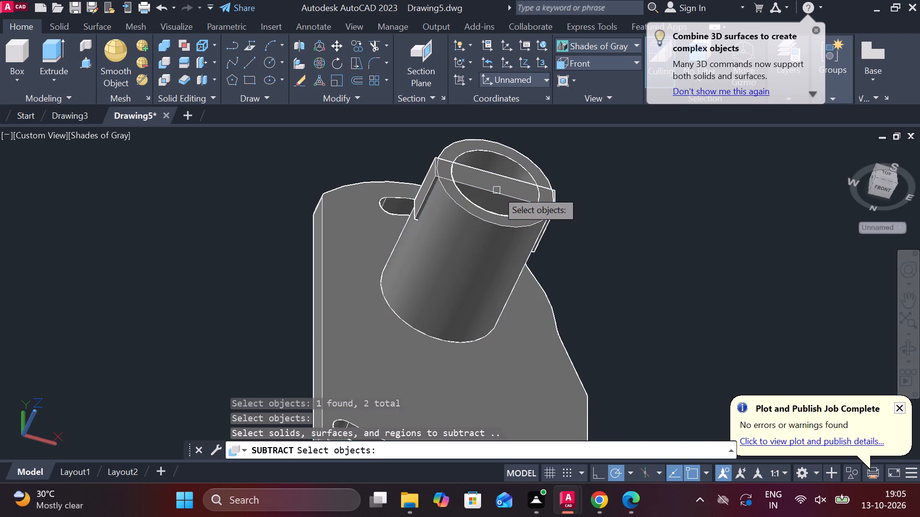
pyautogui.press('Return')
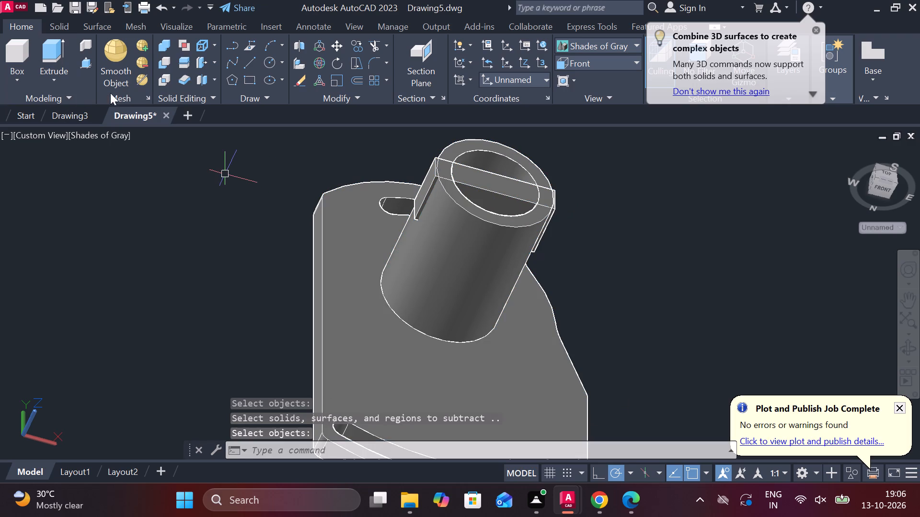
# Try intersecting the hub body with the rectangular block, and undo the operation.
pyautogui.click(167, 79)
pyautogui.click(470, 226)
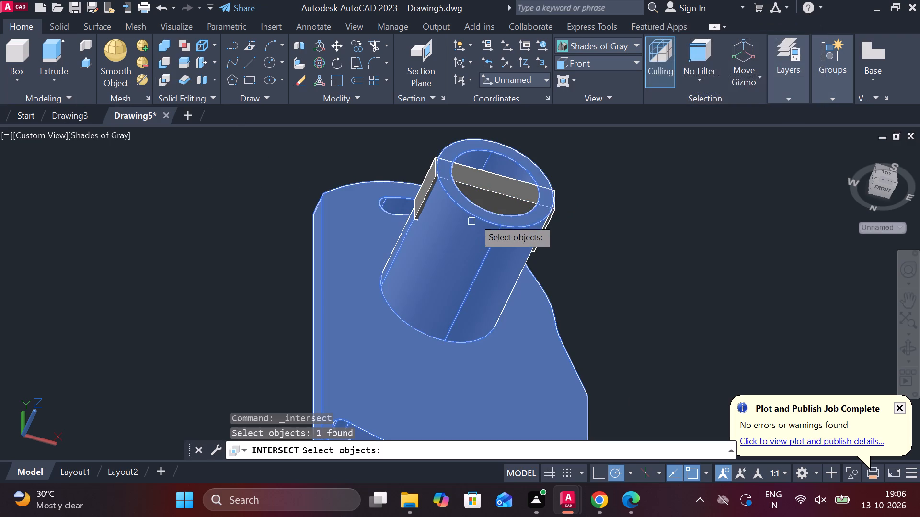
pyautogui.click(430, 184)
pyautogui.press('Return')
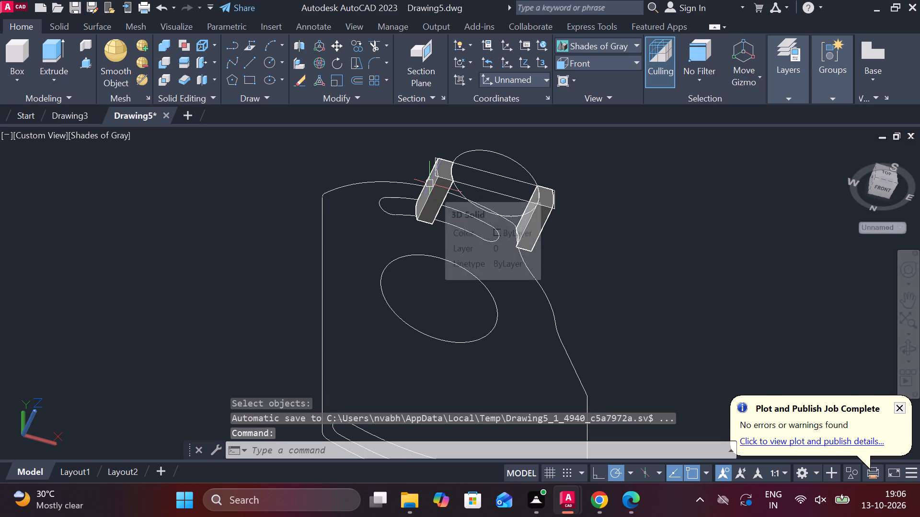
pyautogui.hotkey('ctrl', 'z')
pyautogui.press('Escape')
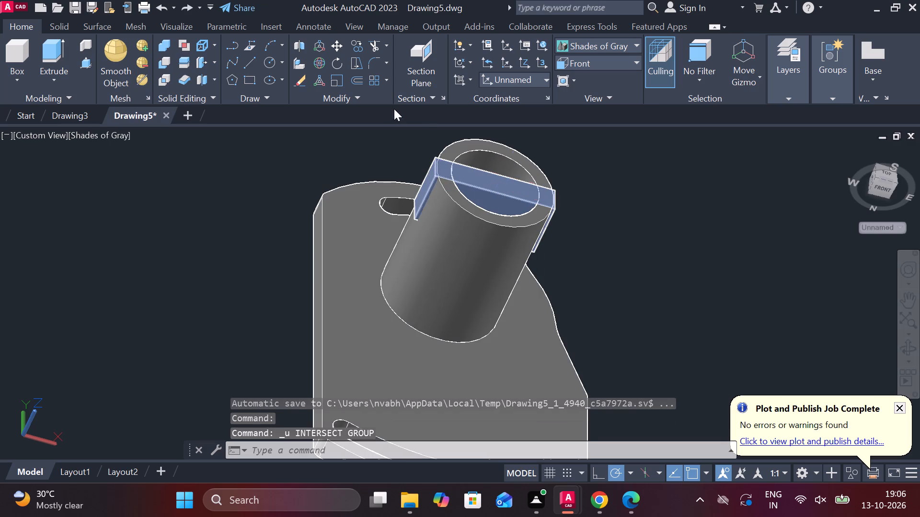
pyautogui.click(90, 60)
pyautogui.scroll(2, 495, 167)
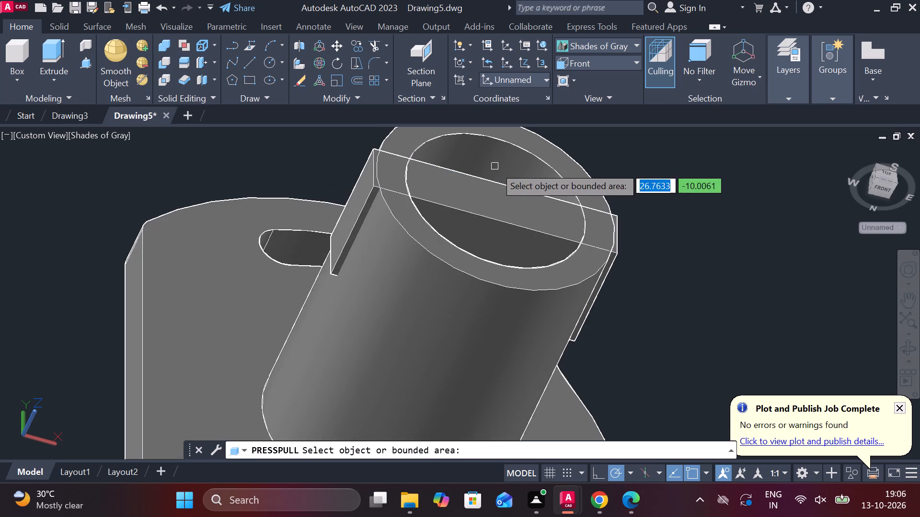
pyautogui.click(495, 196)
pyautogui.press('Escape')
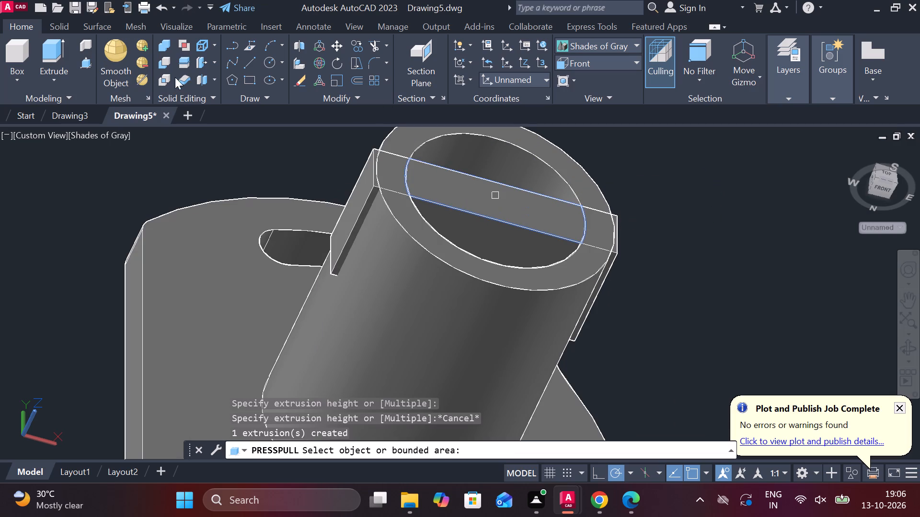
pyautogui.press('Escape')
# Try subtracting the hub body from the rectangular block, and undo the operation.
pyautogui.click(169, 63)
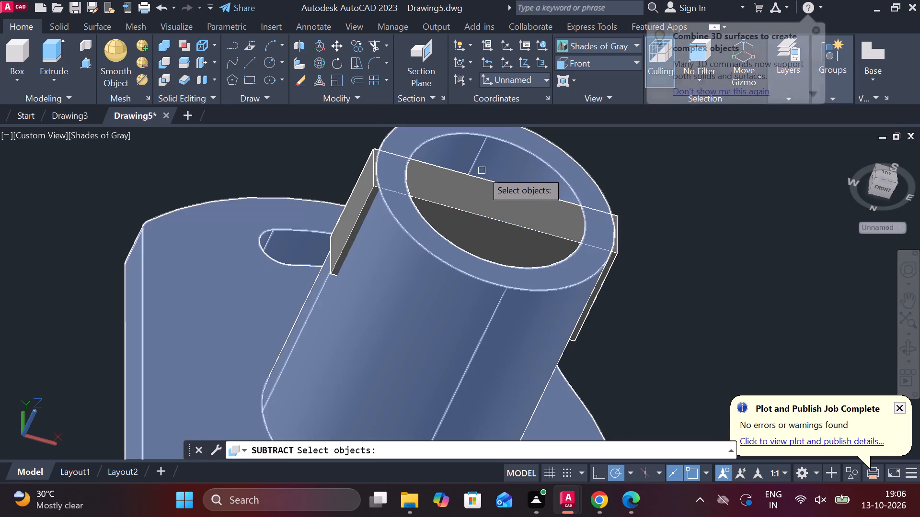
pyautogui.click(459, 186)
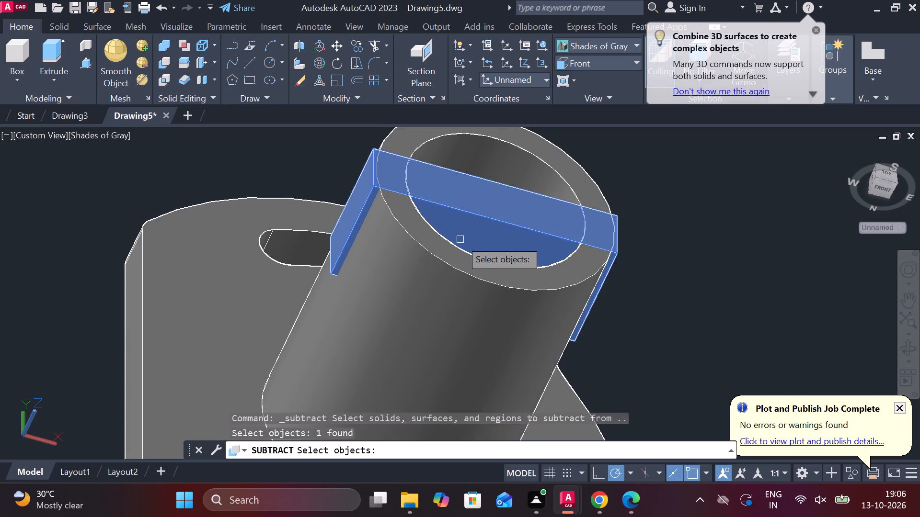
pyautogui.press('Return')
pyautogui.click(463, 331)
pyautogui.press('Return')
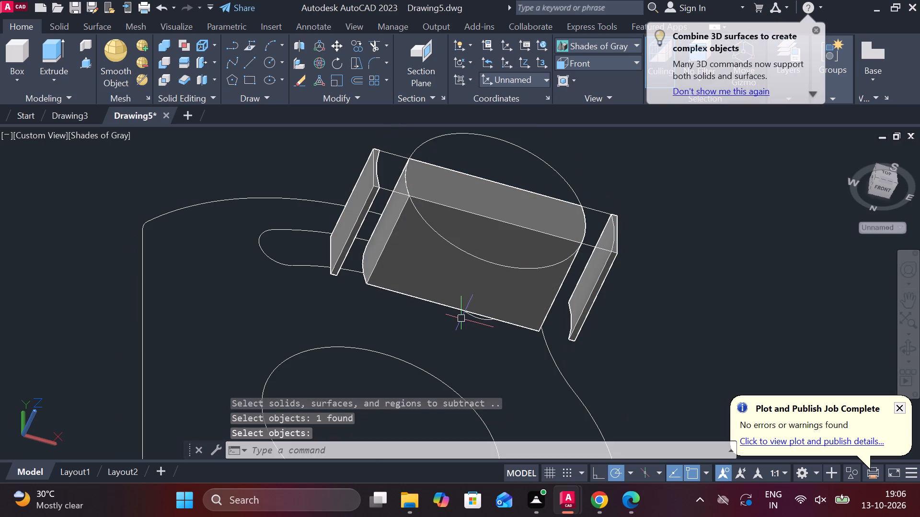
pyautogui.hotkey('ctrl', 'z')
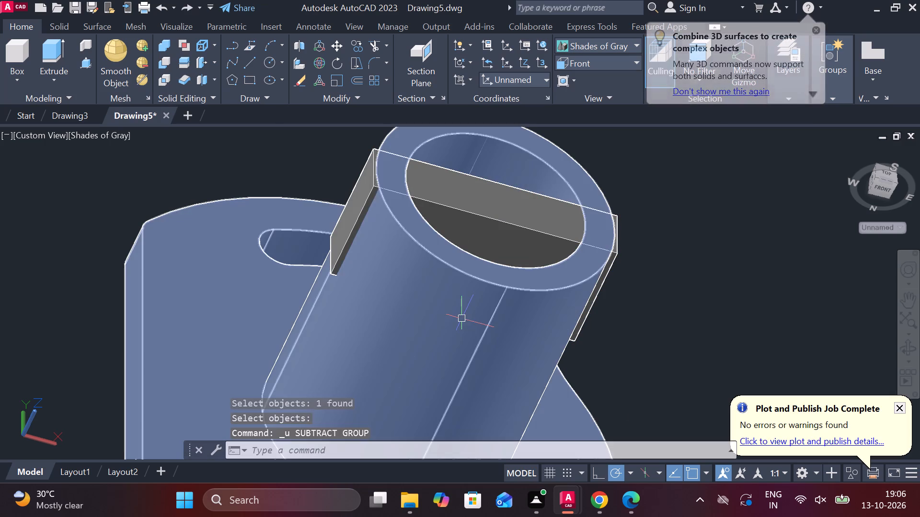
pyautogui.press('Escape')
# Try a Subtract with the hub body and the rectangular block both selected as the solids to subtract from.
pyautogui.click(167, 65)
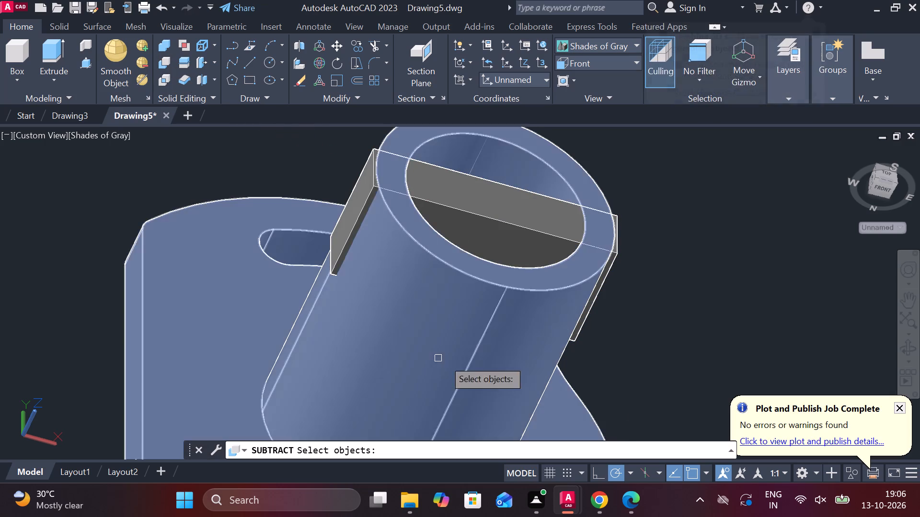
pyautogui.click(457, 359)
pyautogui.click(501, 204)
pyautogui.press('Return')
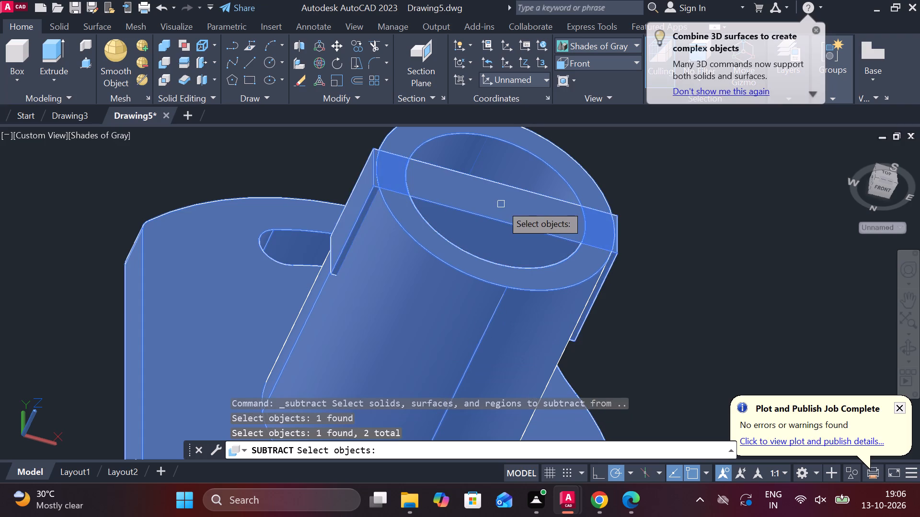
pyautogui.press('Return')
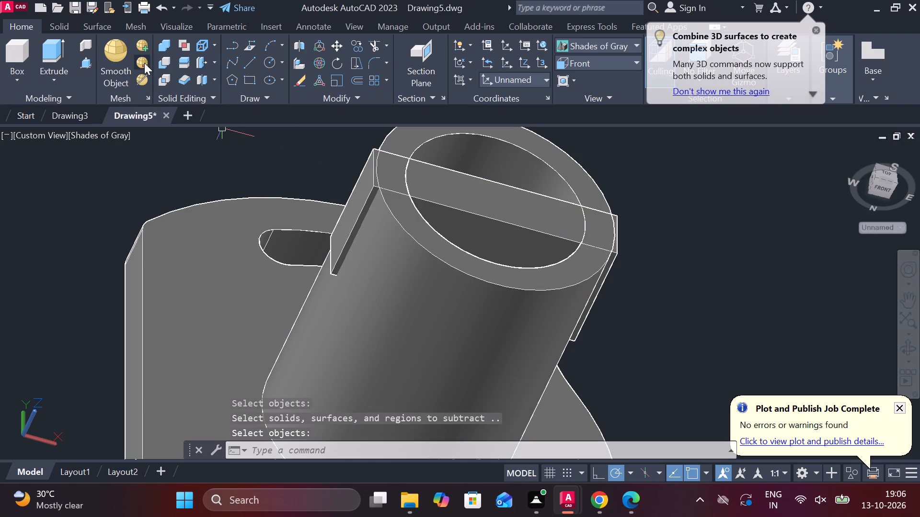
# Subtract the rectangular block from the hub body to cut the slot across the hub's front end.
pyautogui.click(163, 58)
pyautogui.click(393, 283)
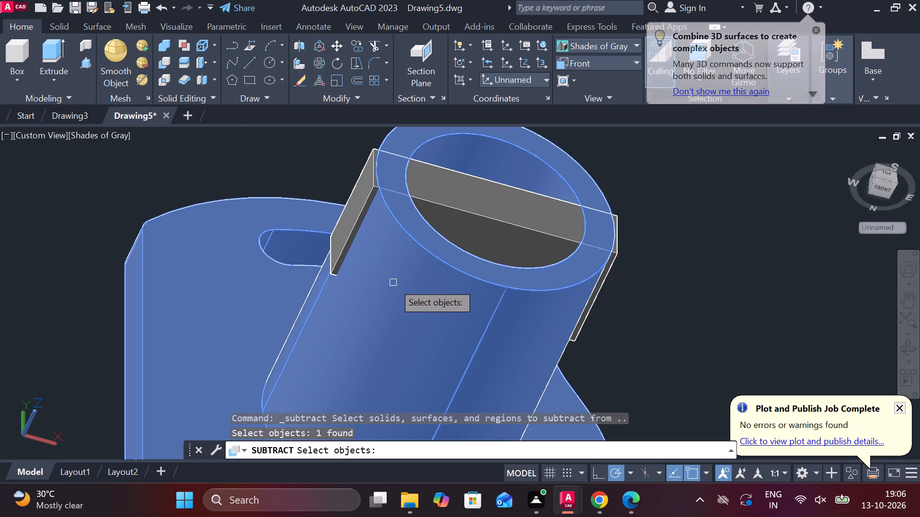
pyautogui.press('Return')
pyautogui.click(492, 189)
pyautogui.press('Return')
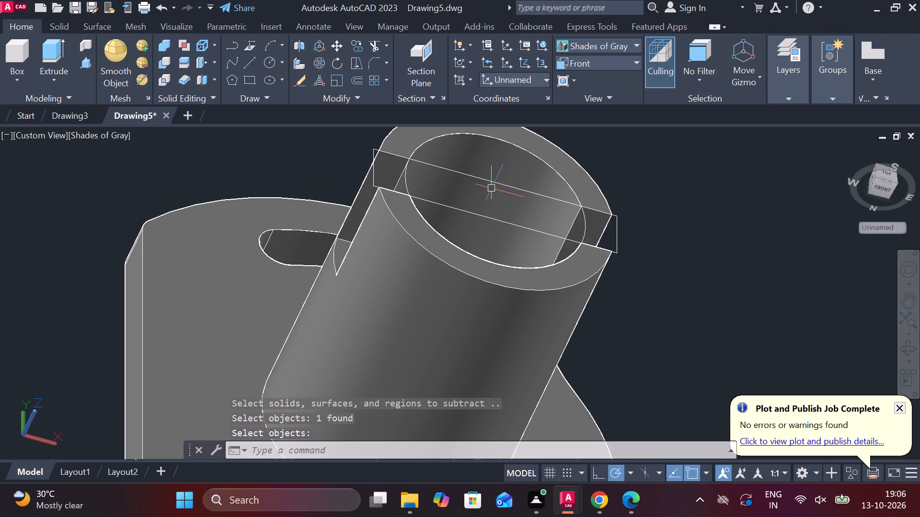
# Erase the leftover rectangle and the leftover bore circle at the hub's front end.
pyautogui.scroll(-1, 707, 207)
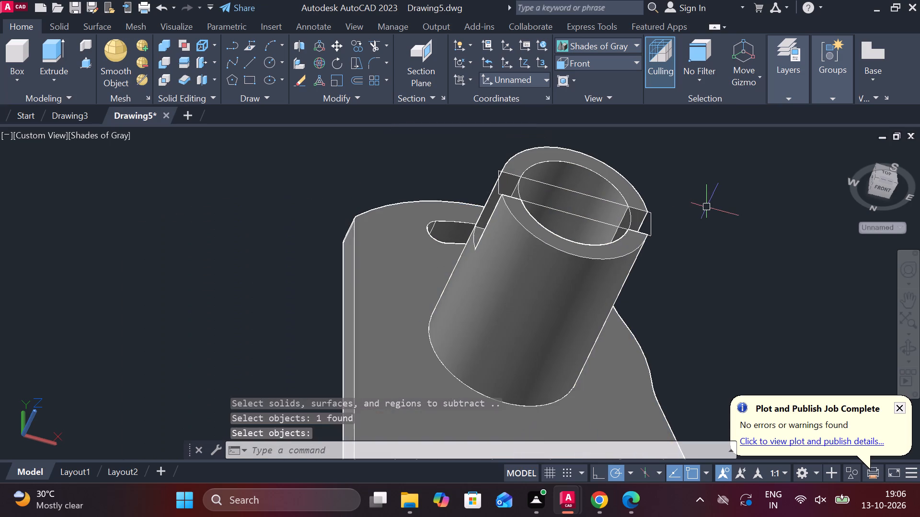
pyautogui.press('Escape')
pyautogui.click(577, 218)
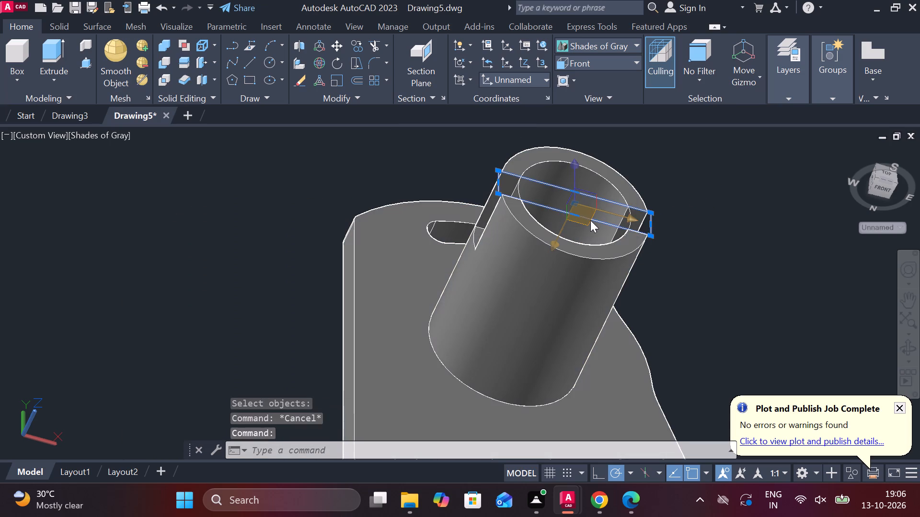
pyautogui.write('e')
pyautogui.press('space')
pyautogui.keyDown('shift'); pyautogui.moveTo(679, 270); pyautogui.dragTo(645, 270, button='middle'); pyautogui.keyUp('shift')
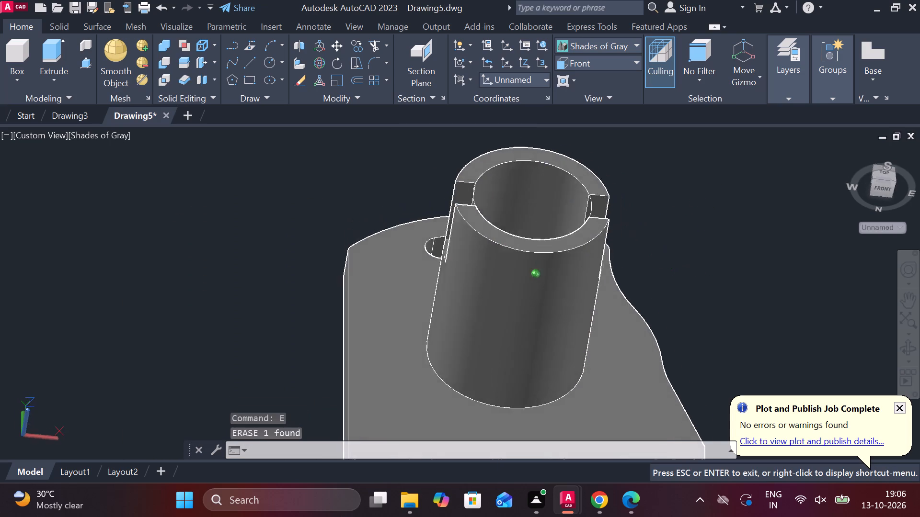
pyautogui.keyDown('shift'); pyautogui.moveTo(645, 270); pyautogui.dragTo(610, 298, button='middle'); pyautogui.keyUp('shift')
pyautogui.scroll(2, 539, 254)
pyautogui.click(480, 298)
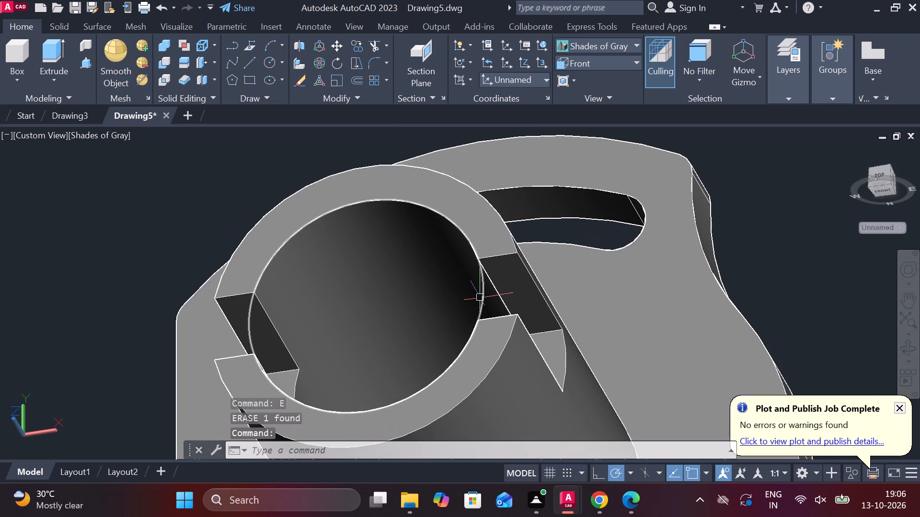
pyautogui.write('e')
pyautogui.press('space')
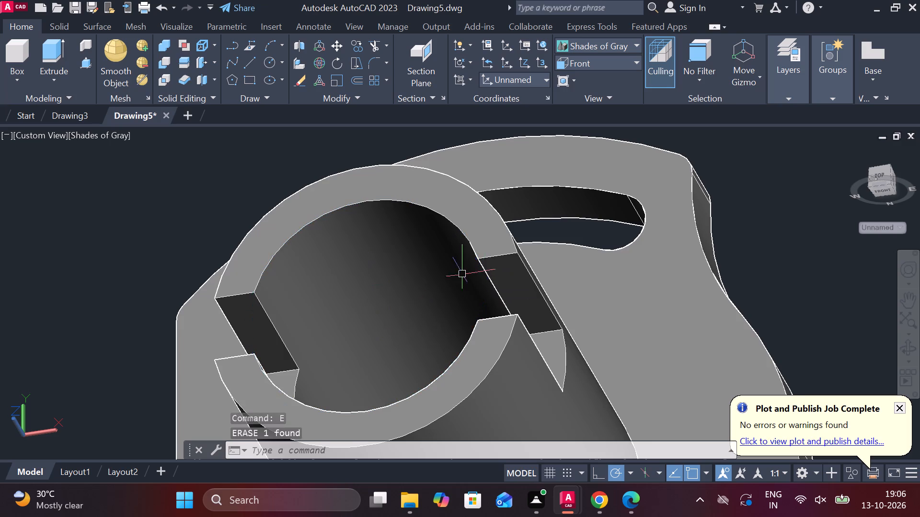
# Examine the slotted hub and the plate from several angles.
pyautogui.scroll(-2, 469, 254)
pyautogui.scroll(-1, 609, 274)
pyautogui.scroll(-1, 603, 313)
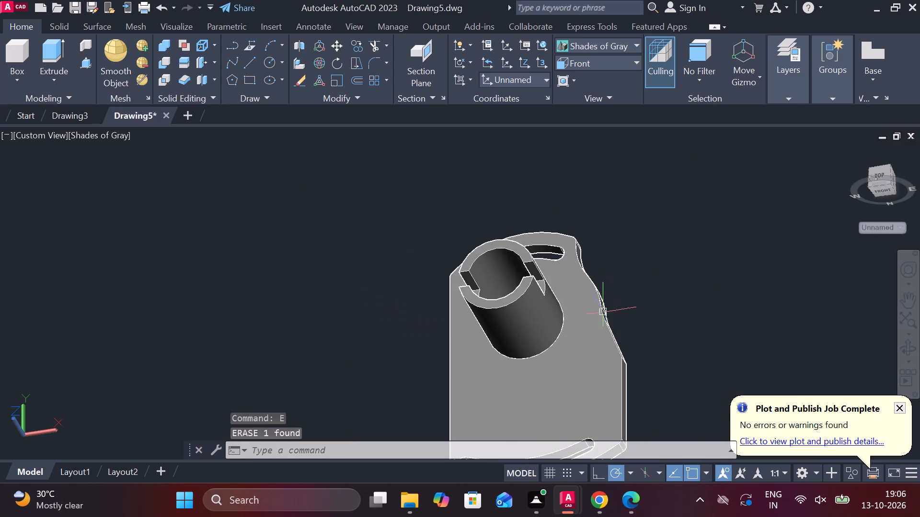
pyautogui.scroll(2, 615, 326)
pyautogui.keyDown('shift'); pyautogui.moveTo(635, 333); pyautogui.dragTo(640, 305, button='middle'); pyautogui.keyUp('shift')
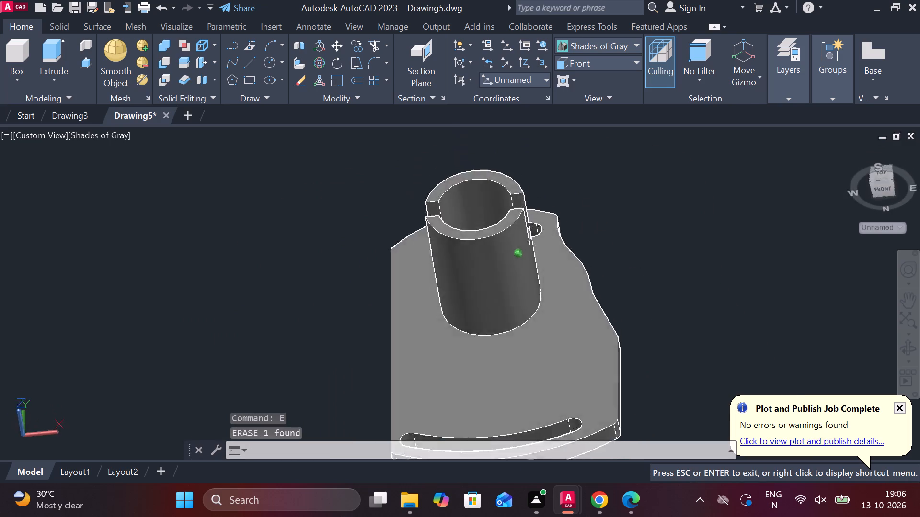
pyautogui.keyDown('shift'); pyautogui.moveTo(640, 305); pyautogui.dragTo(636, 330, button='middle'); pyautogui.keyUp('shift')
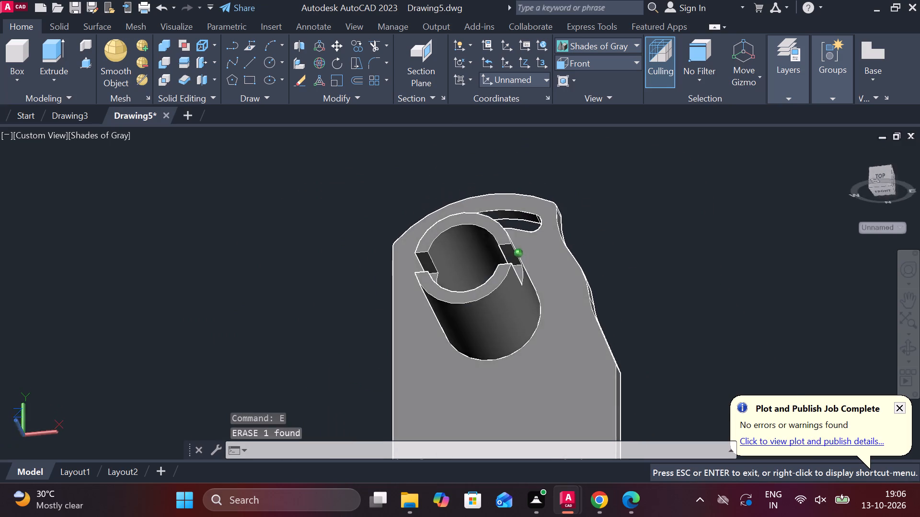
pyautogui.keyDown('shift'); pyautogui.moveTo(636, 330); pyautogui.dragTo(662, 357, button='middle'); pyautogui.keyUp('shift')
pyautogui.keyDown('shift'); pyautogui.moveTo(662, 357); pyautogui.dragTo(656, 357, button='middle'); pyautogui.keyUp('shift')
pyautogui.scroll(-1, 624, 291)
pyautogui.moveTo(624, 291); pyautogui.dragTo(620, 272, button='middle')
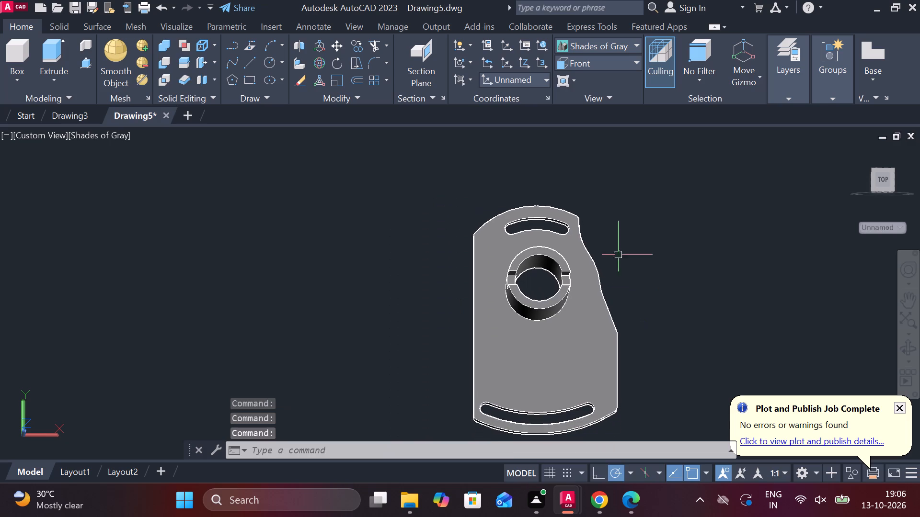
# In the Front view, draw a horizontal line from the lowest point of the plate's bottom arc out past its stepped side.
pyautogui.click(595, 57)
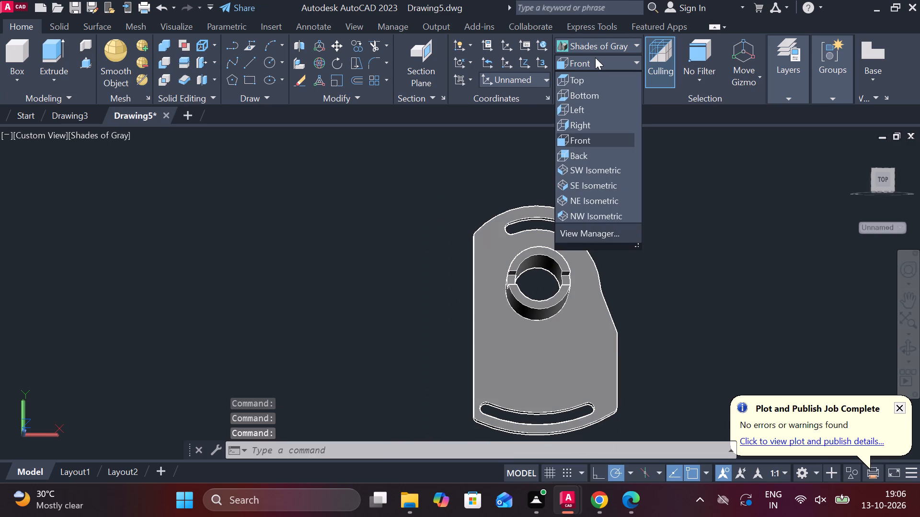
pyautogui.click(584, 144)
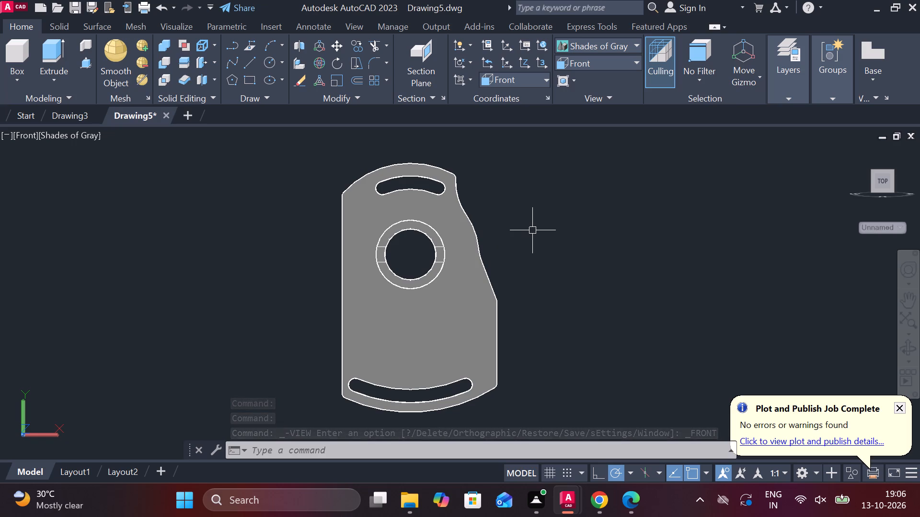
pyautogui.moveTo(535, 248); pyautogui.dragTo(617, 203, button='middle')
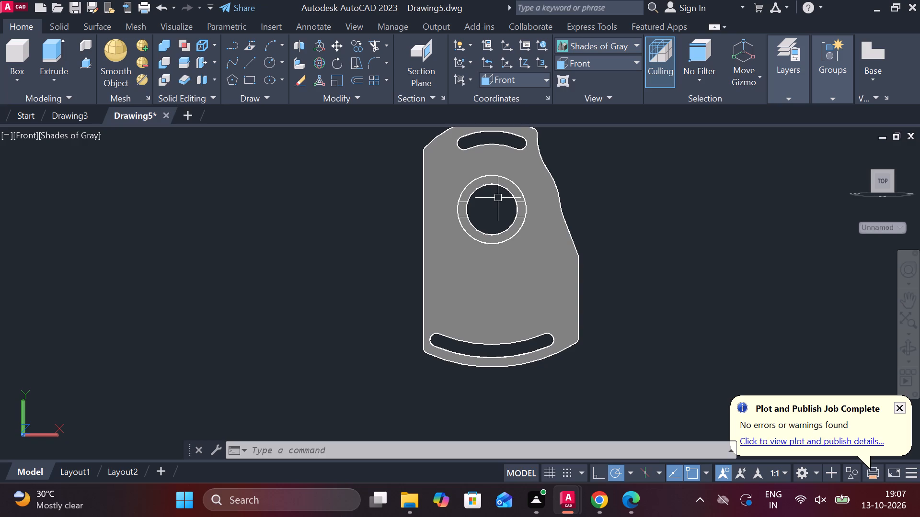
pyautogui.moveTo(563, 225); pyautogui.dragTo(537, 226, button='middle')
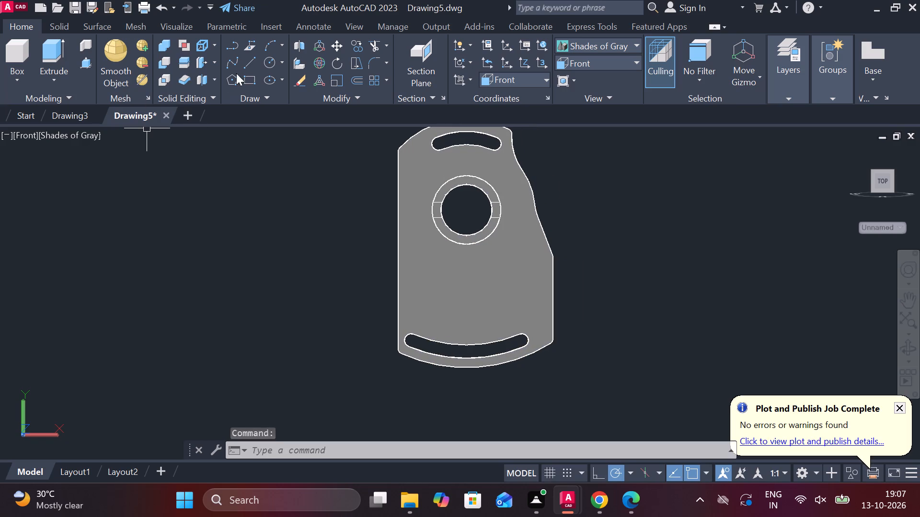
pyautogui.click(248, 64)
pyautogui.moveTo(467, 373); pyautogui.dragTo(474, 373)
pyautogui.click(631, 377)
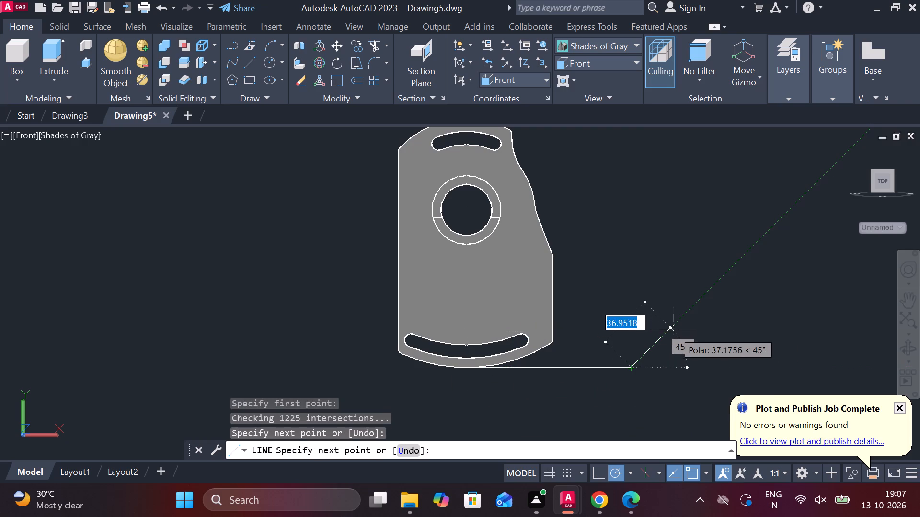
pyautogui.press('Escape')
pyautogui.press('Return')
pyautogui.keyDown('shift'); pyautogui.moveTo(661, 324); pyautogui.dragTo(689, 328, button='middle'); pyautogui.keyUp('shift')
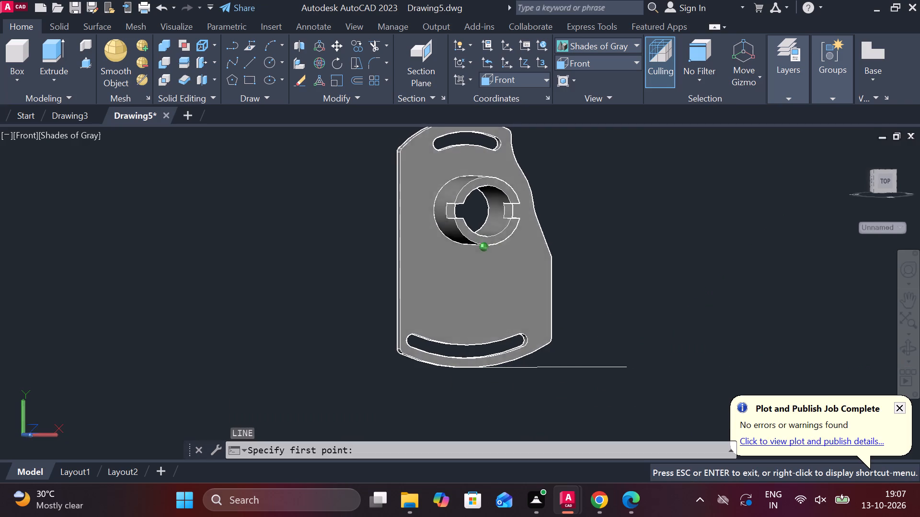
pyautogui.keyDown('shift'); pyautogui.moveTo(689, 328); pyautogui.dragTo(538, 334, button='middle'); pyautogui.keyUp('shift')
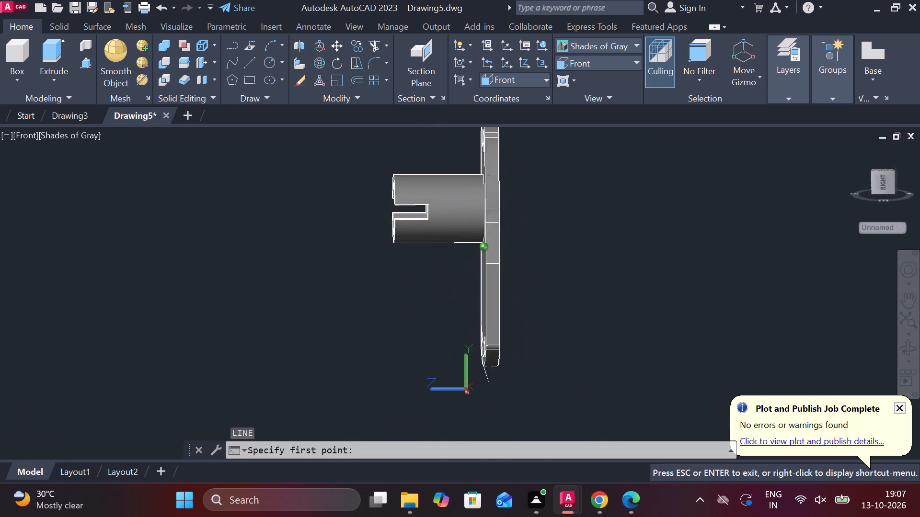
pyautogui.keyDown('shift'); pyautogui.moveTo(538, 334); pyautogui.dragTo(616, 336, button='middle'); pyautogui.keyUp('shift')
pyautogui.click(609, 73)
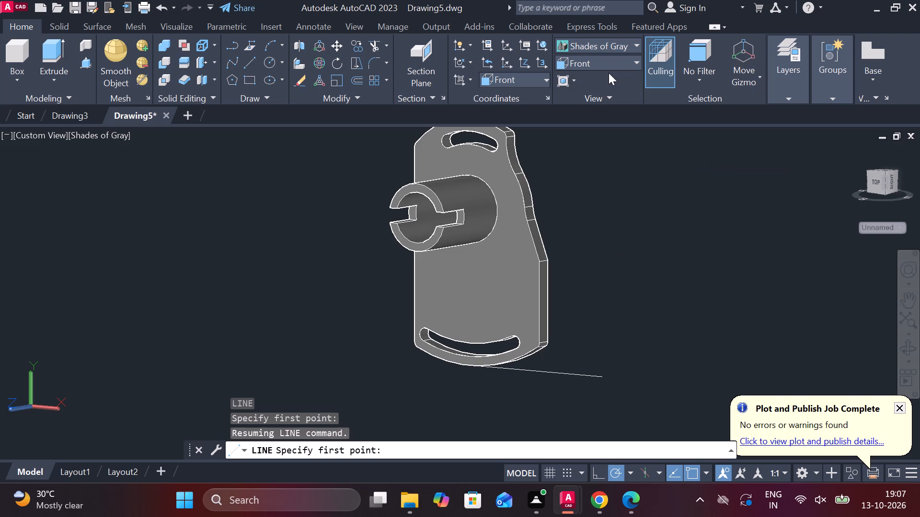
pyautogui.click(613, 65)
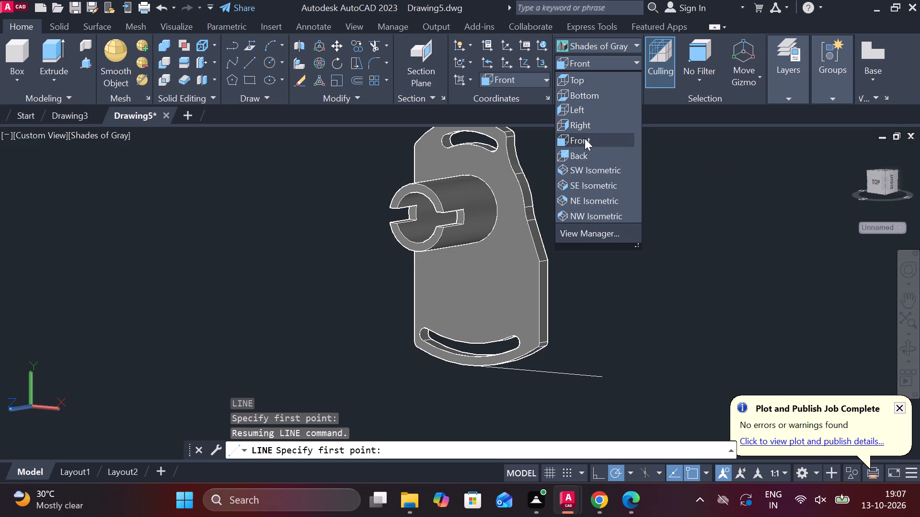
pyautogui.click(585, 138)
# Draw a line 58 straight up from the horizontal base line beside the plate, and continue it horizontally across and beyond the plate.
pyautogui.moveTo(549, 322); pyautogui.dragTo(543, 322, button='middle')
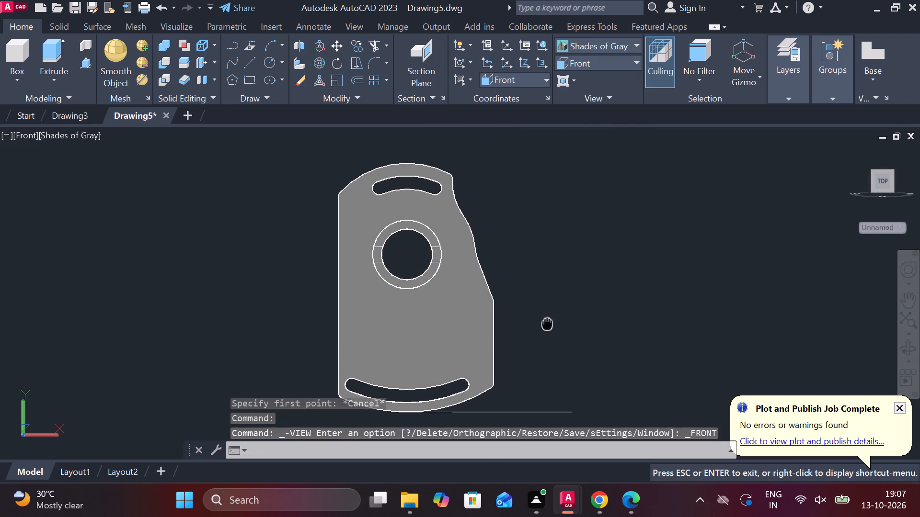
pyautogui.moveTo(543, 322); pyautogui.dragTo(533, 297, button='middle')
pyautogui.click(249, 64)
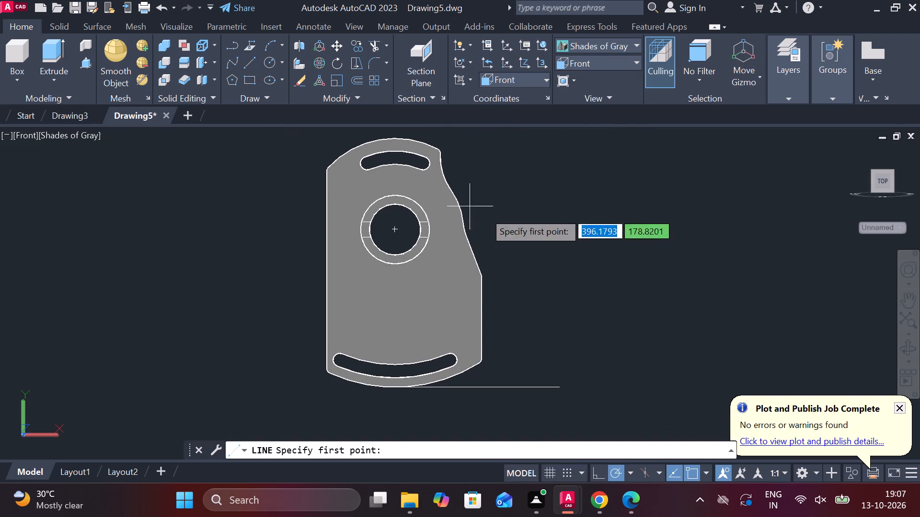
pyautogui.click(516, 384)
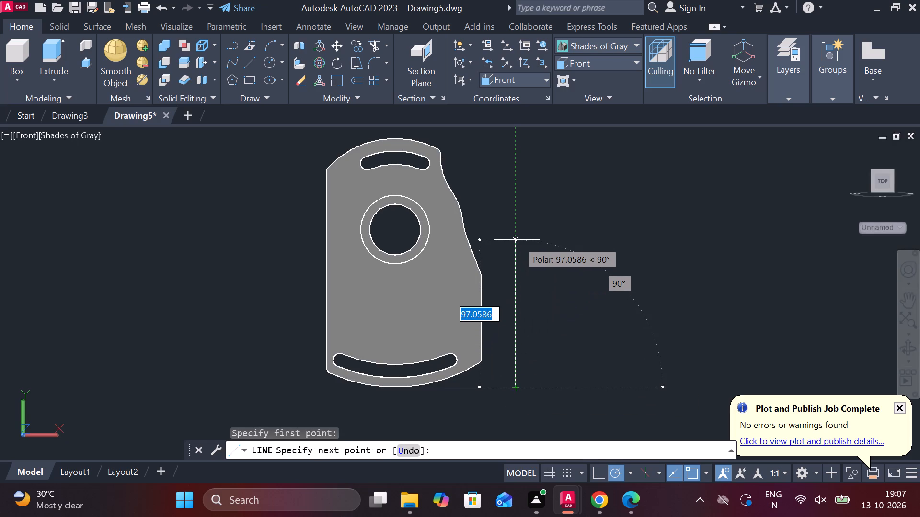
pyautogui.write('58')
pyautogui.press('Return')
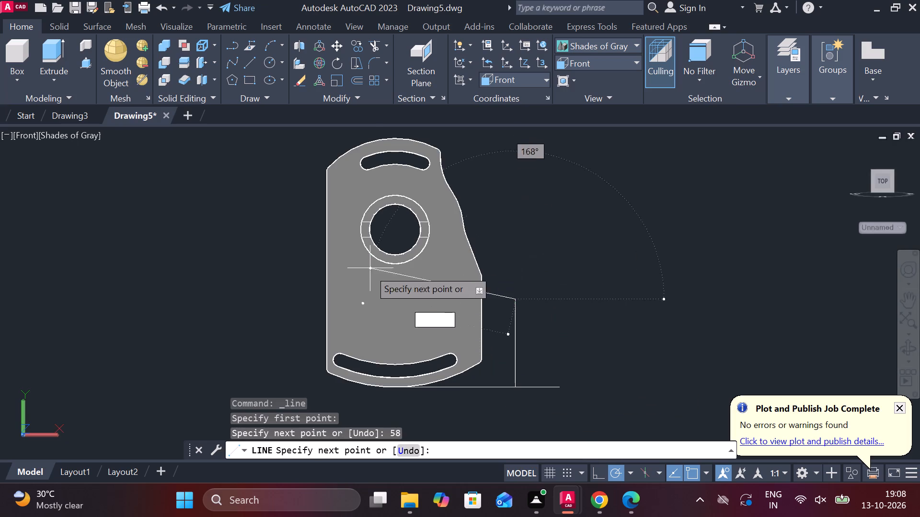
pyautogui.click(269, 296)
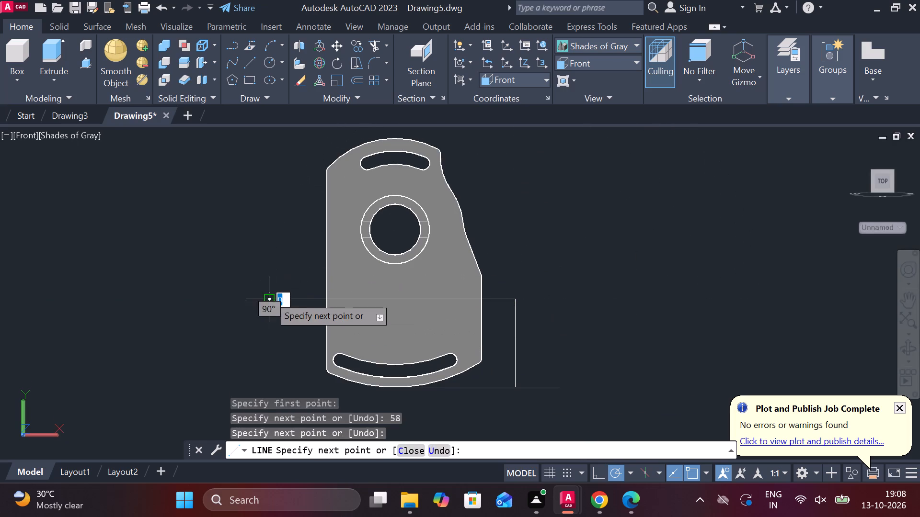
pyautogui.press('Escape')
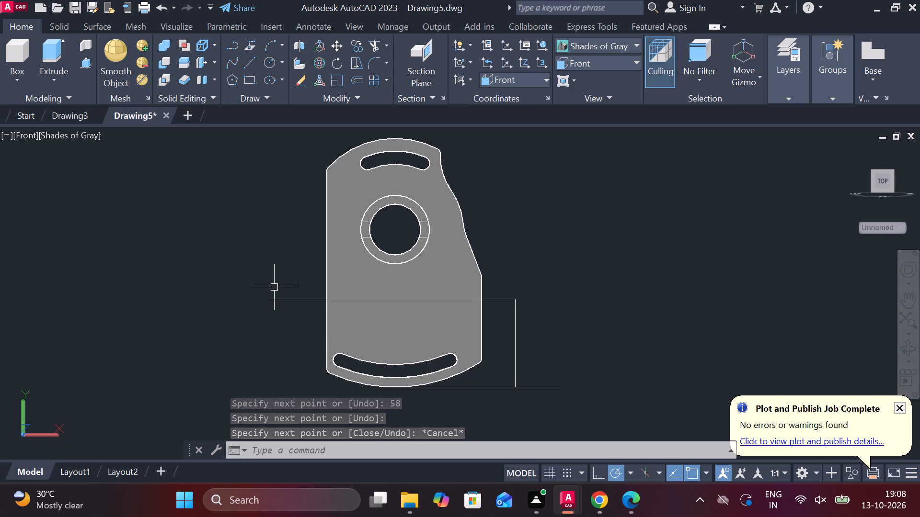
pyautogui.press('Escape')
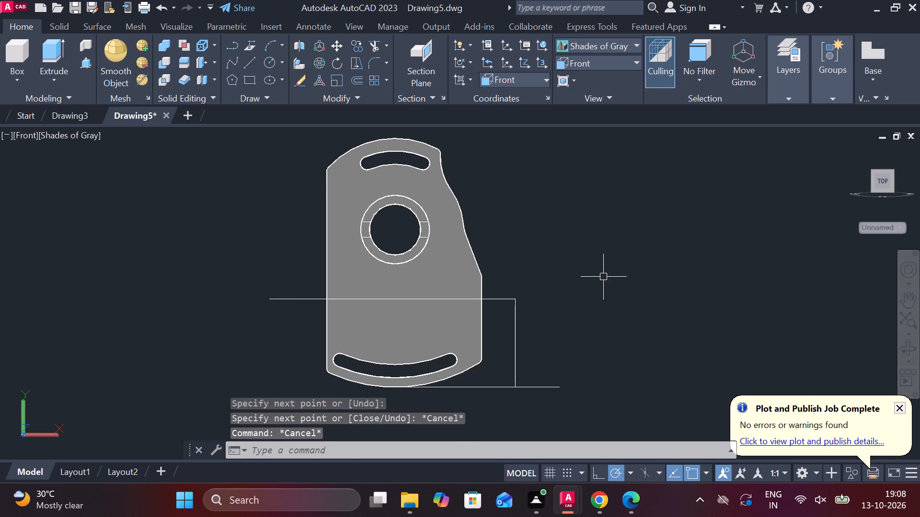
# Draw a vertical line about 41 long straight down from the lowest point of the hub's base circle, crossing the horizontal construction line.
pyautogui.press('l')
pyautogui.press('Return')
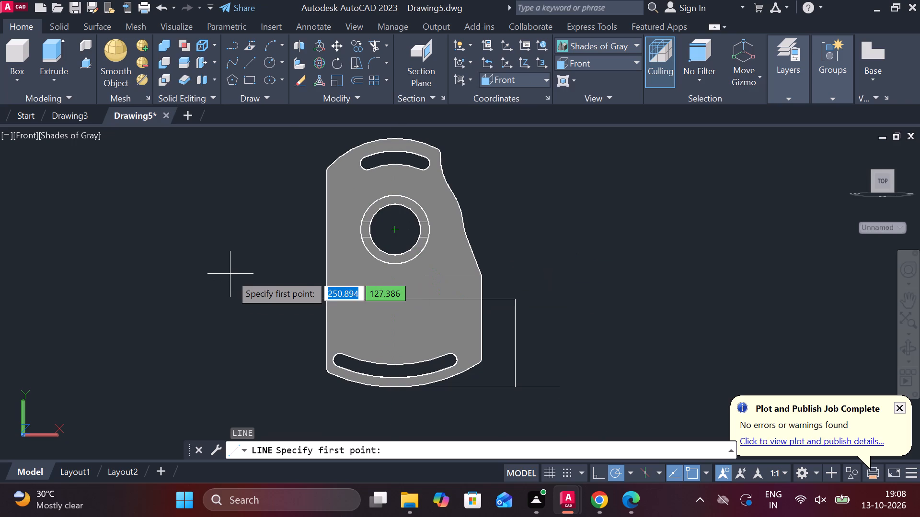
pyautogui.keyDown('shift'); pyautogui.moveTo(241, 273); pyautogui.dragTo(278, 274, button='middle'); pyautogui.keyUp('shift')
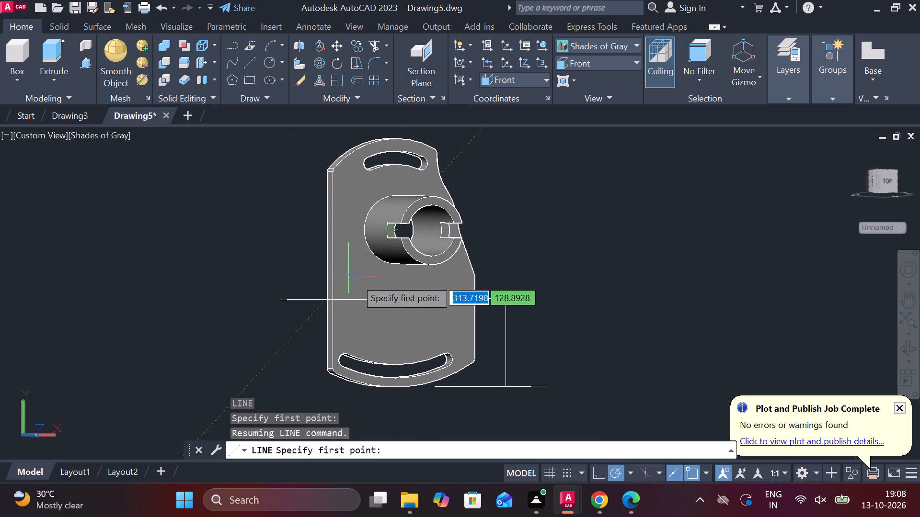
pyautogui.scroll(2, 422, 283)
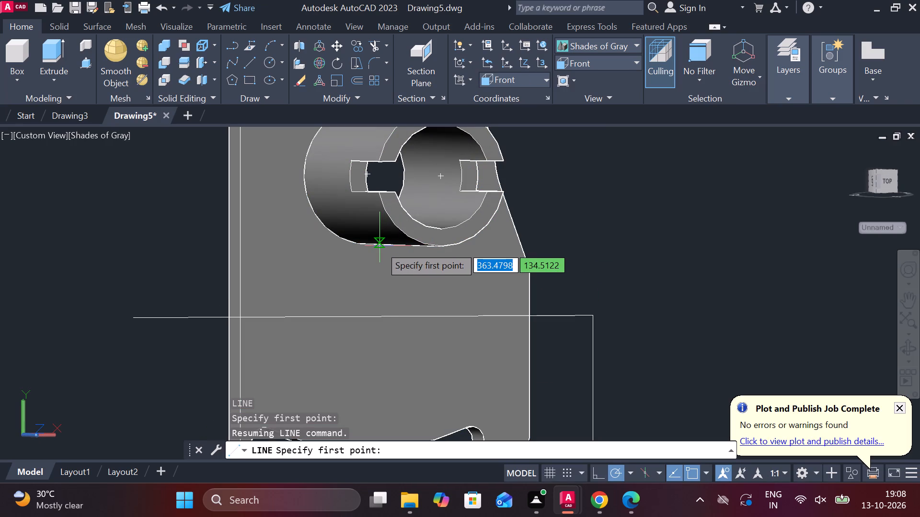
pyautogui.click(368, 245)
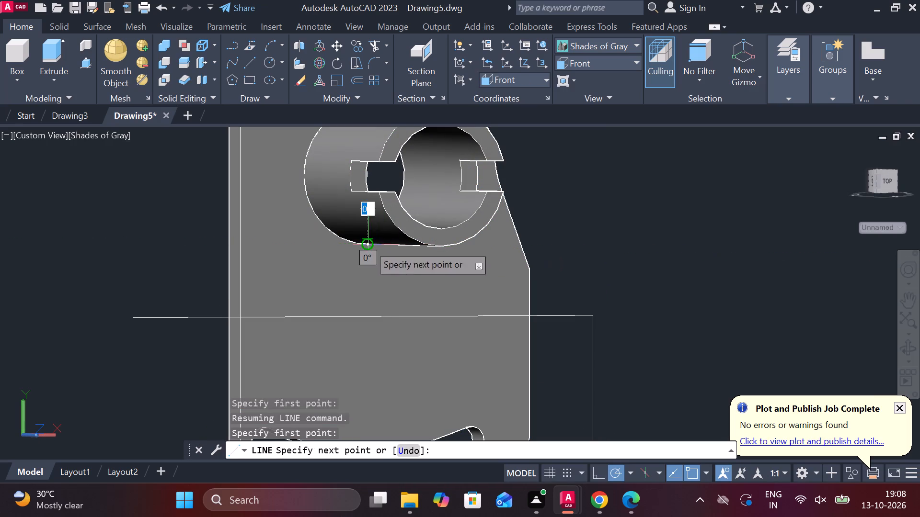
pyautogui.moveTo(378, 346); pyautogui.dragTo(355, 328, button='middle')
pyautogui.scroll(-1, 356, 329)
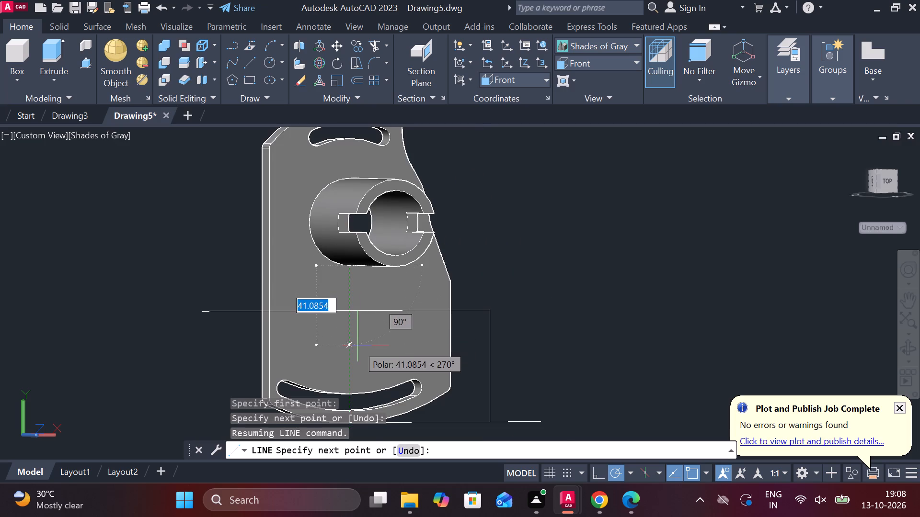
pyautogui.click(357, 345)
# Return to the Front view and display the model in the 2D Wireframe visual style.
pyautogui.click(589, 50)
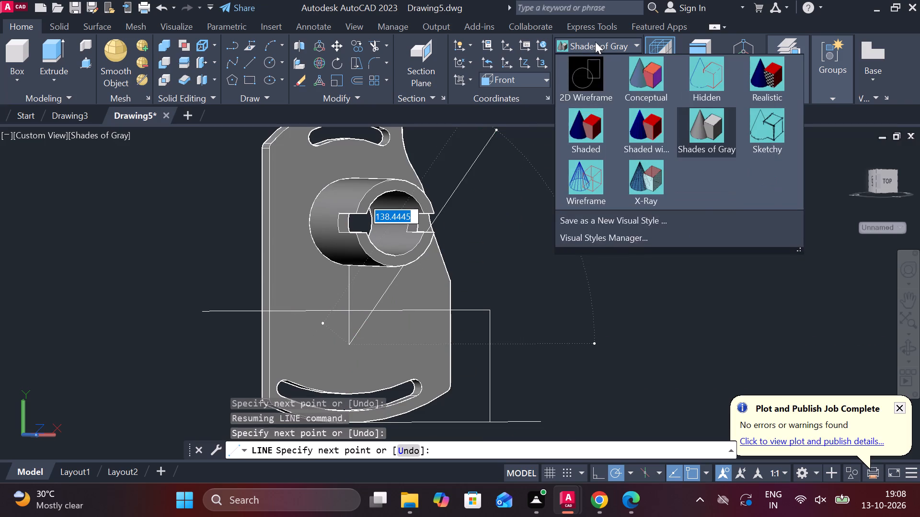
pyautogui.click(595, 42)
pyautogui.click(596, 60)
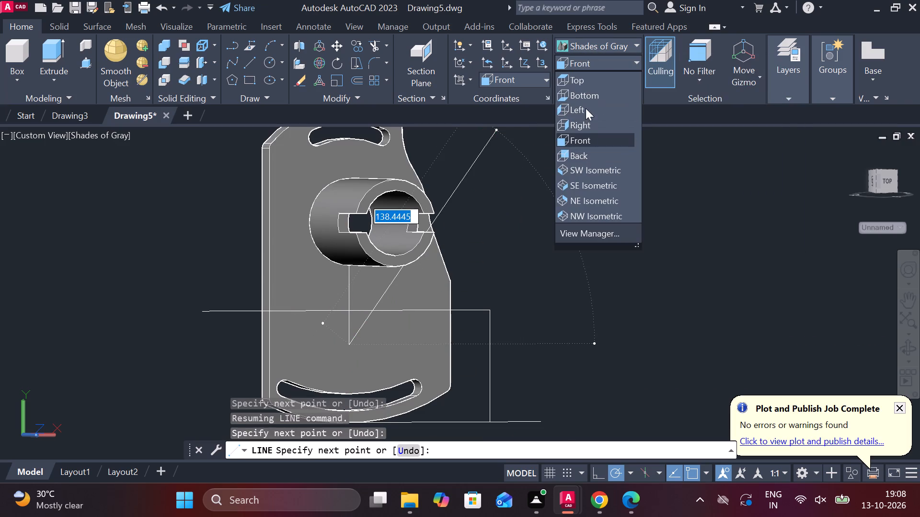
pyautogui.click(590, 138)
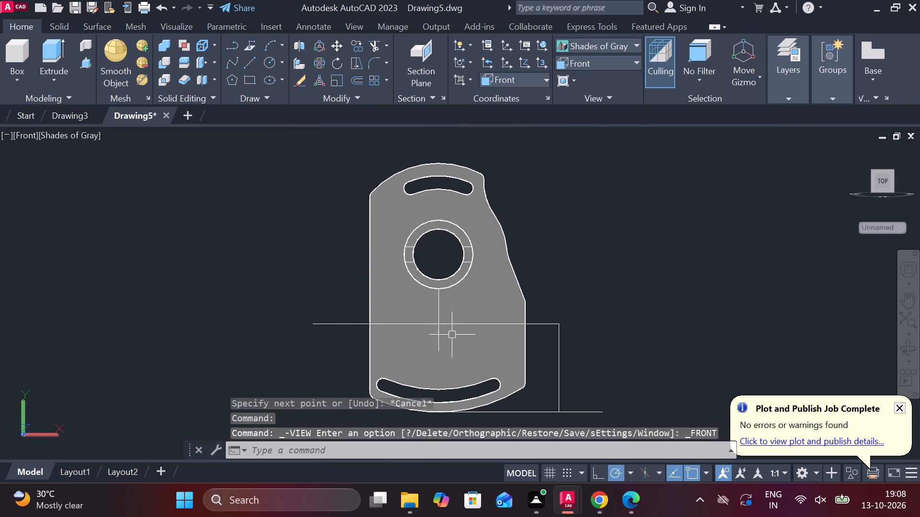
pyautogui.scroll(2, 449, 335)
pyautogui.moveTo(446, 334); pyautogui.dragTo(443, 294, button='middle')
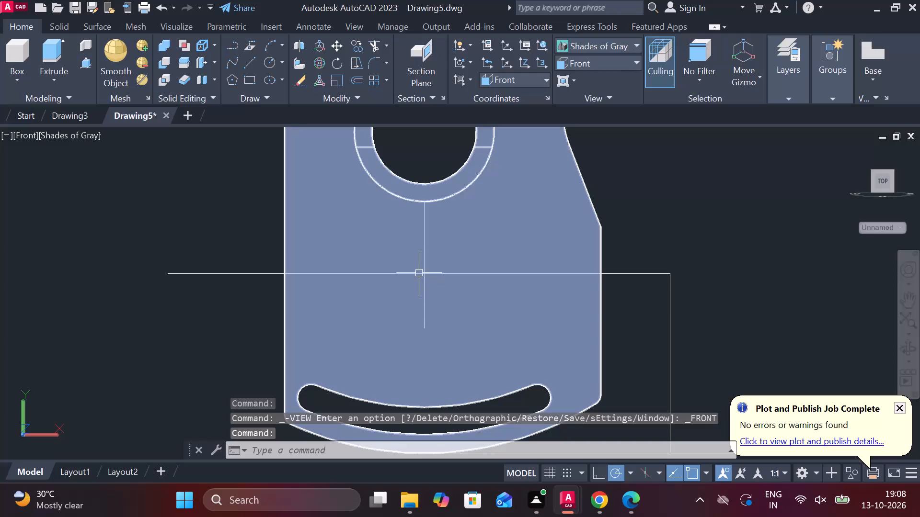
pyautogui.press('Escape')
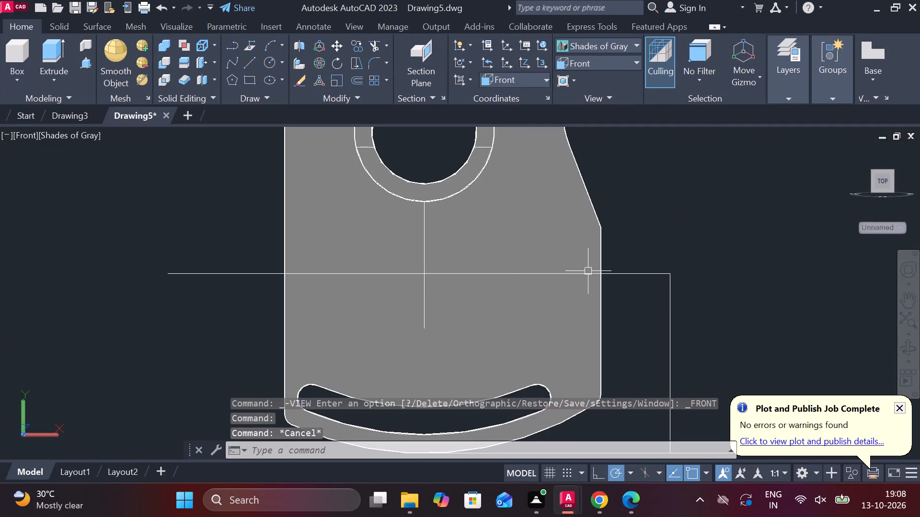
pyautogui.click(587, 47)
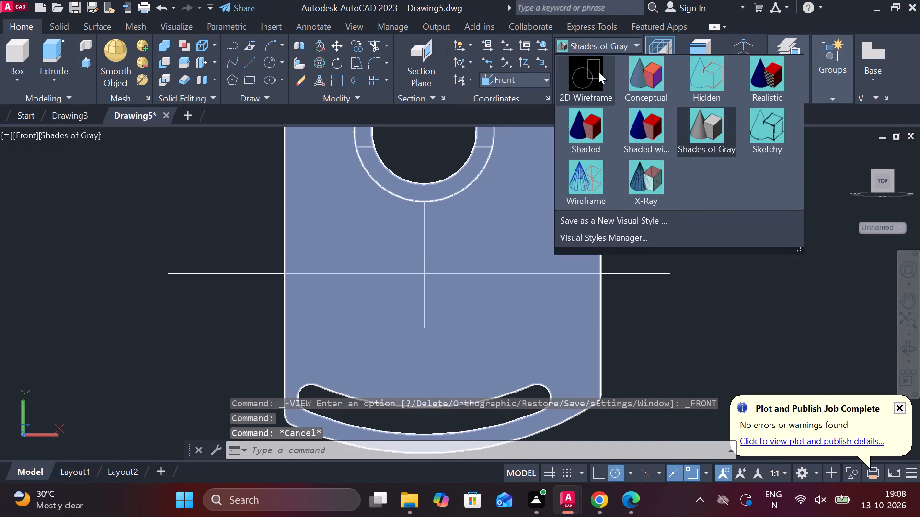
pyautogui.click(597, 75)
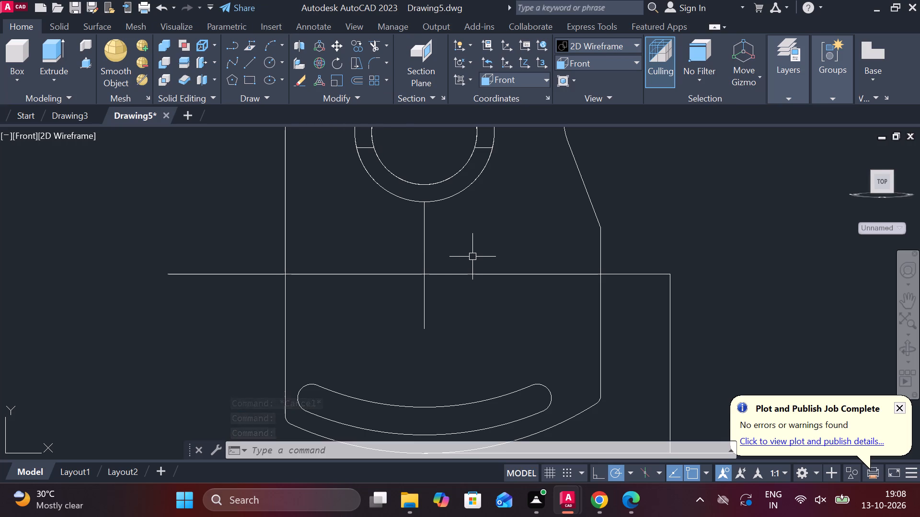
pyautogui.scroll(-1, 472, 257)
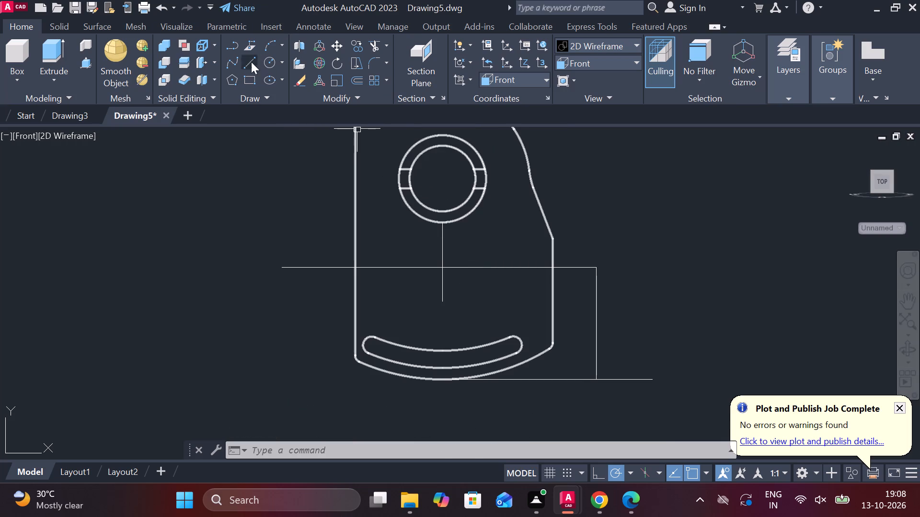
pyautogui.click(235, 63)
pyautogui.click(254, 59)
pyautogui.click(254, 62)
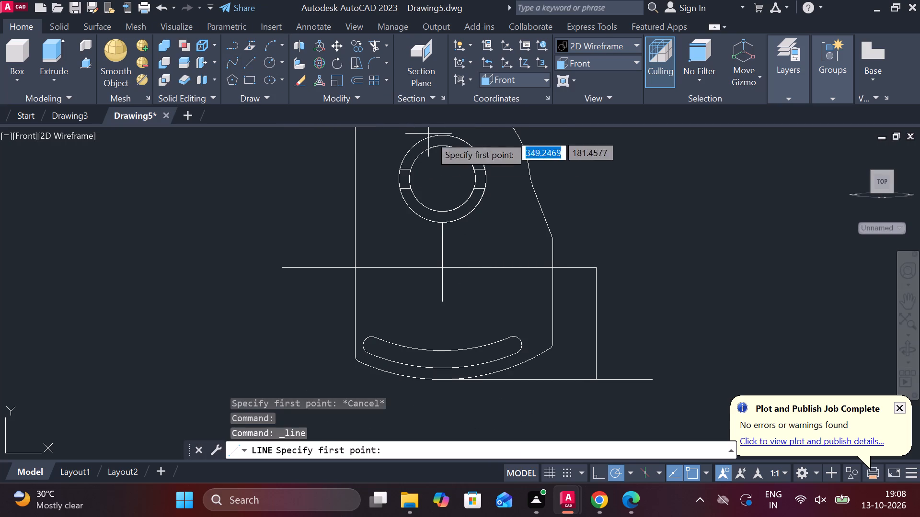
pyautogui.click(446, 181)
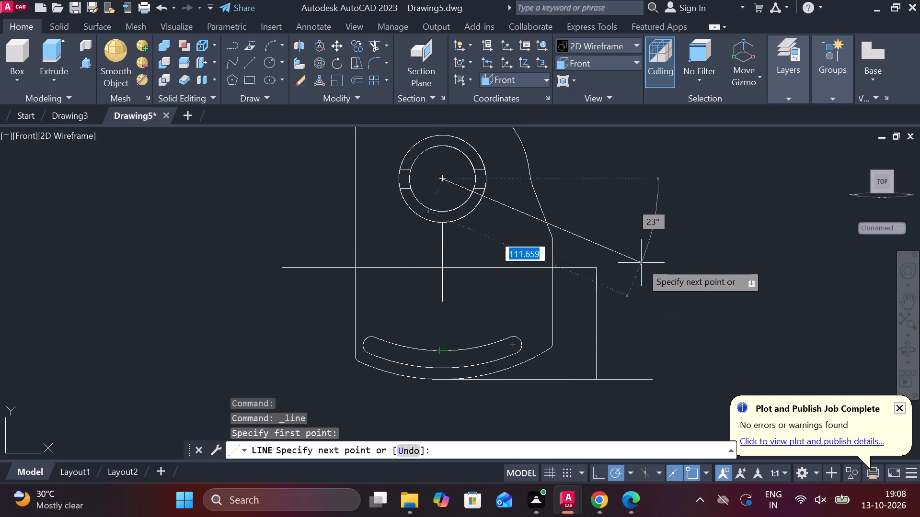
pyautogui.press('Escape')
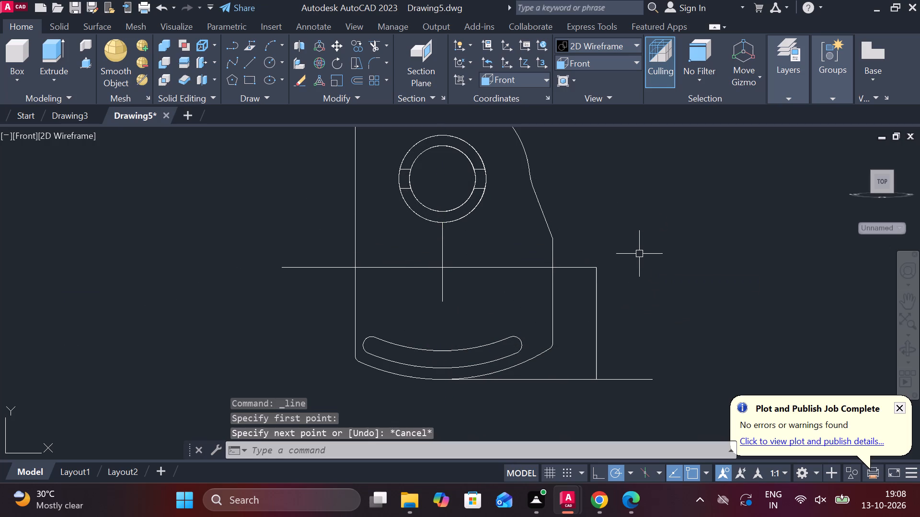
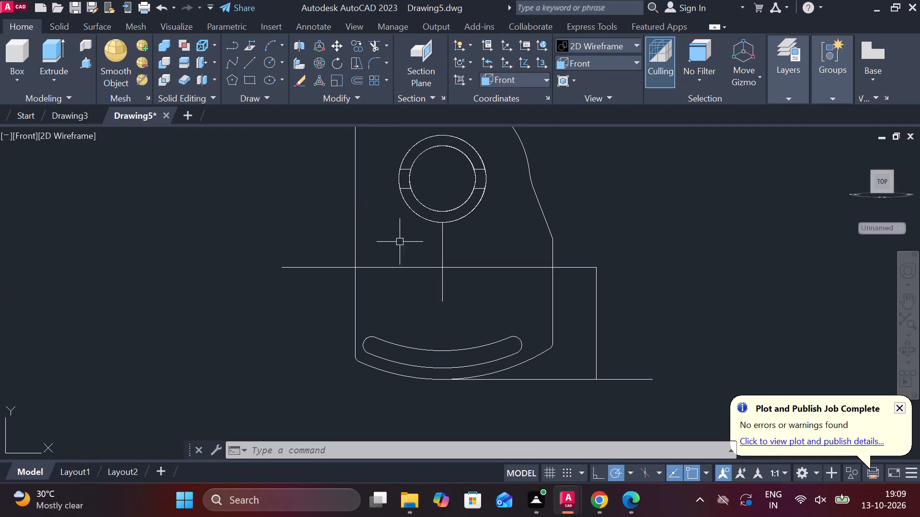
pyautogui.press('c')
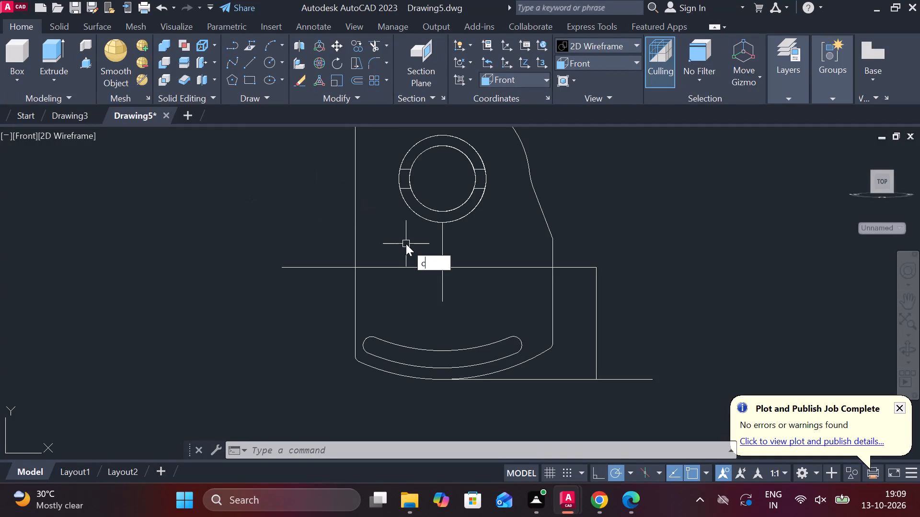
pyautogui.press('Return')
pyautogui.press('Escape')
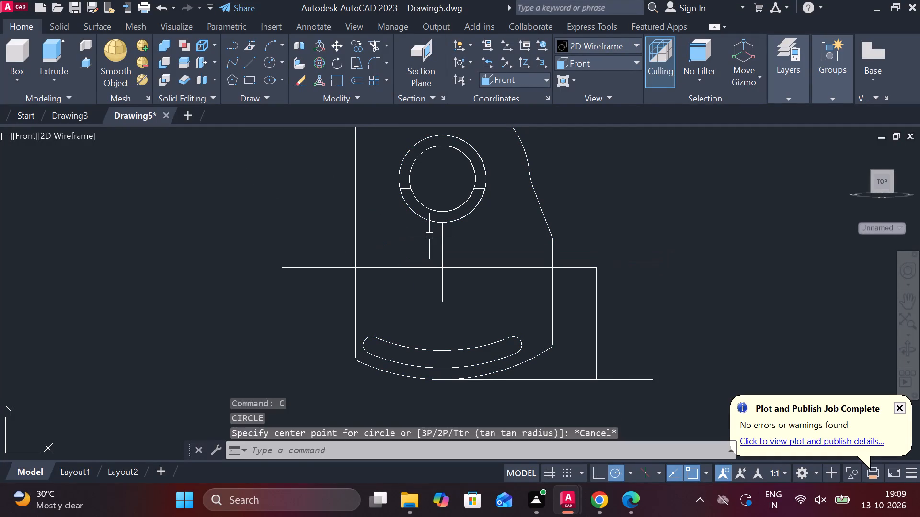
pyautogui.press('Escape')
# Copy the vertical construction line below the hub 40 horizontally toward the plate's stepped side, based at its crossing with the horizontal line.
pyautogui.click(443, 243)
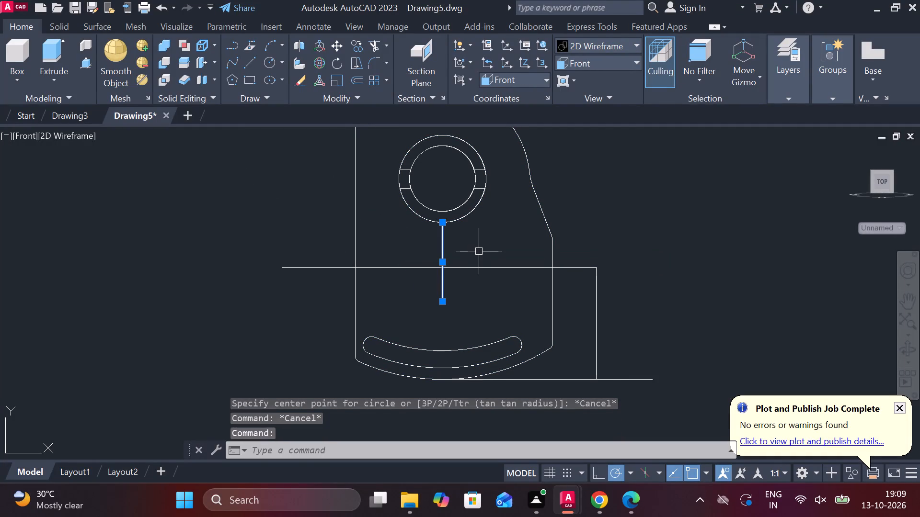
pyautogui.write('co')
pyautogui.press('Return')
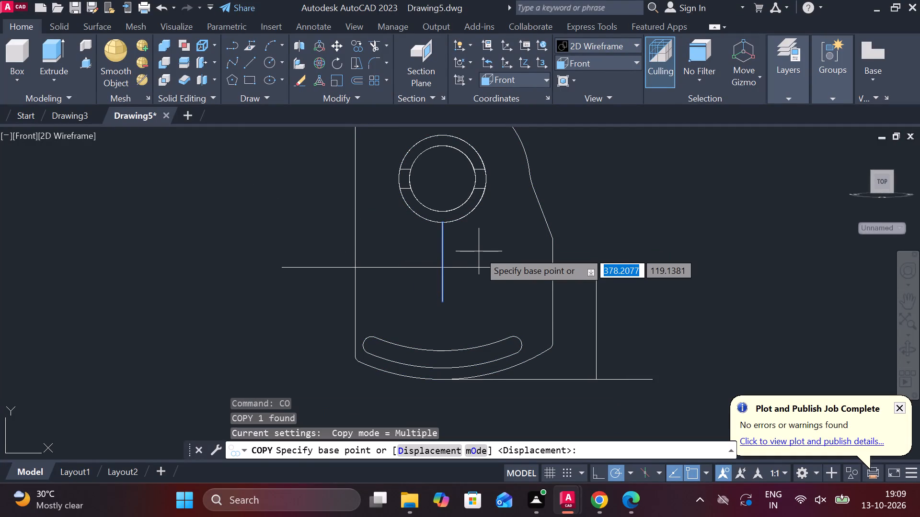
pyautogui.click(447, 270)
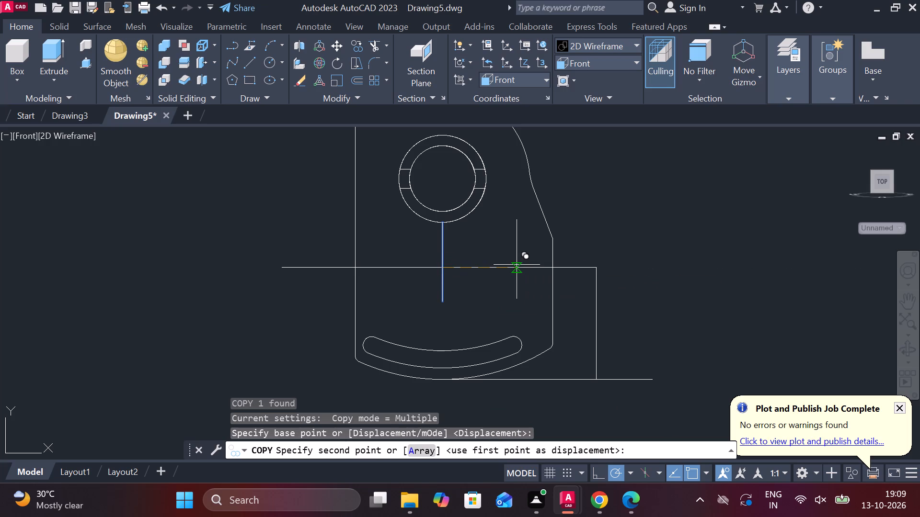
pyautogui.press('4')
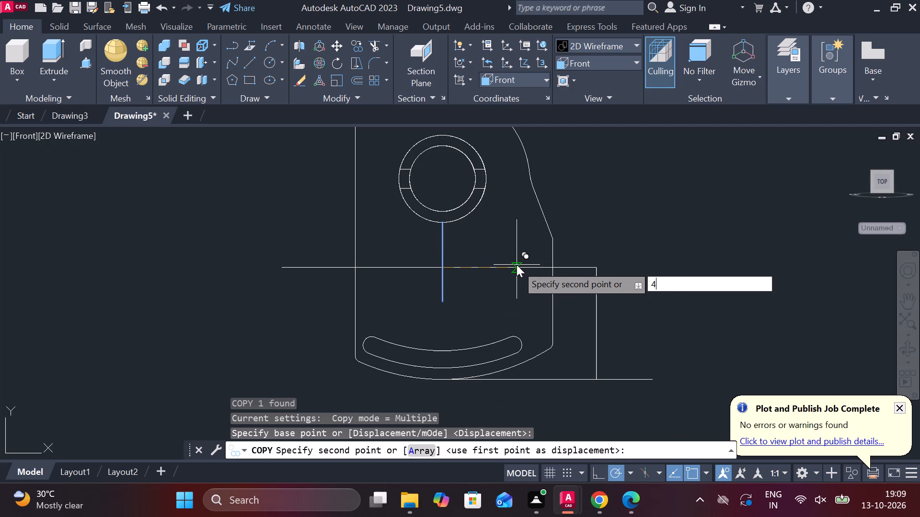
pyautogui.press('0')
pyautogui.press('Return')
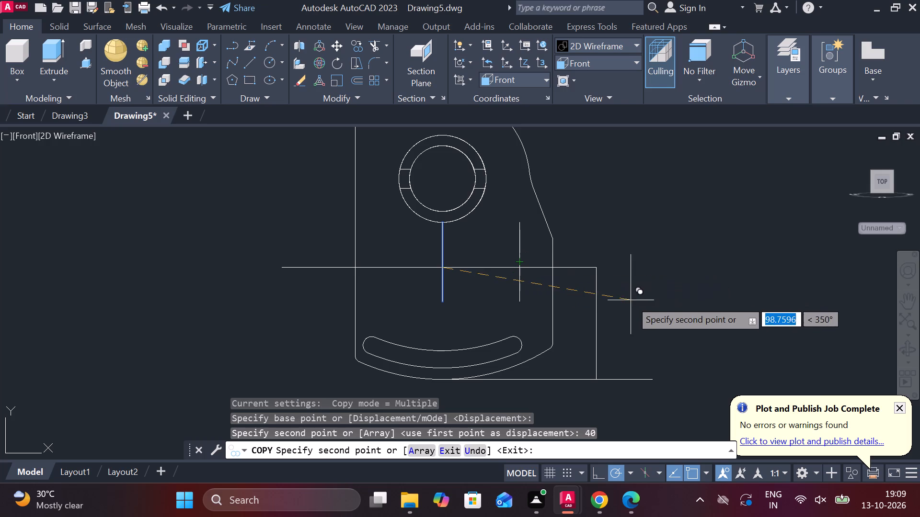
pyautogui.press('Escape')
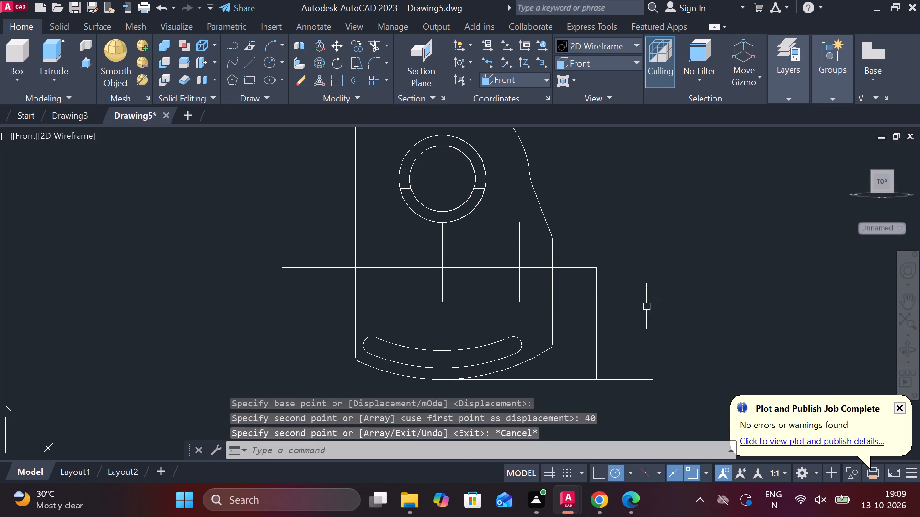
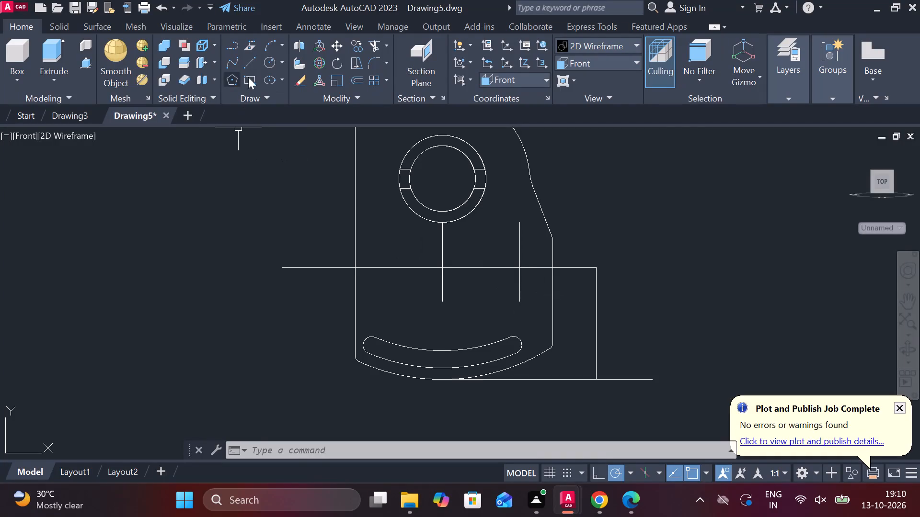
# Draw a circle of radius 5.5 centred where the copied vertical construction line crosses the horizontal construction line.
pyautogui.click(270, 60)
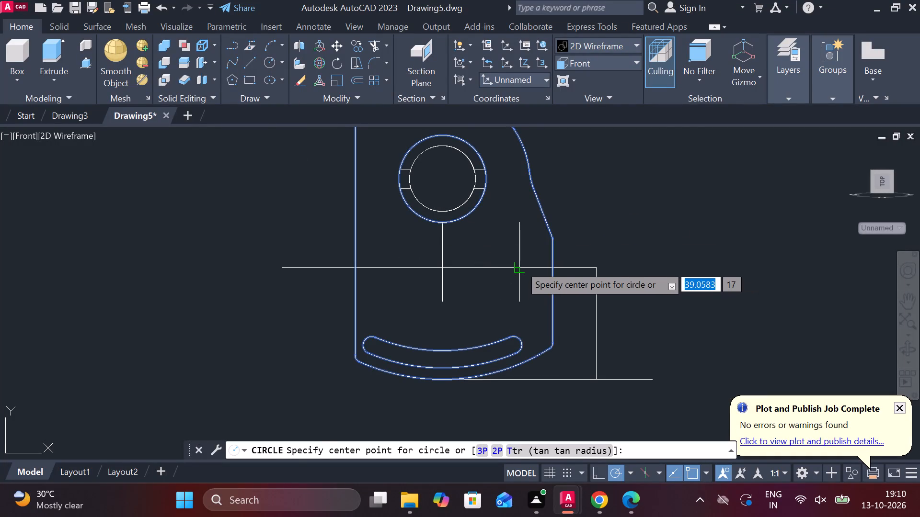
pyautogui.scroll(2, 520, 265)
pyautogui.click(522, 272)
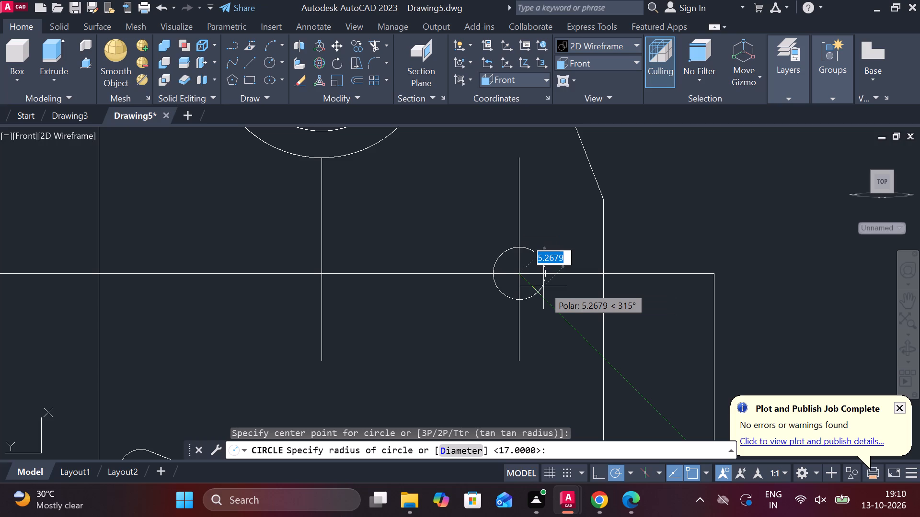
pyautogui.press('5')
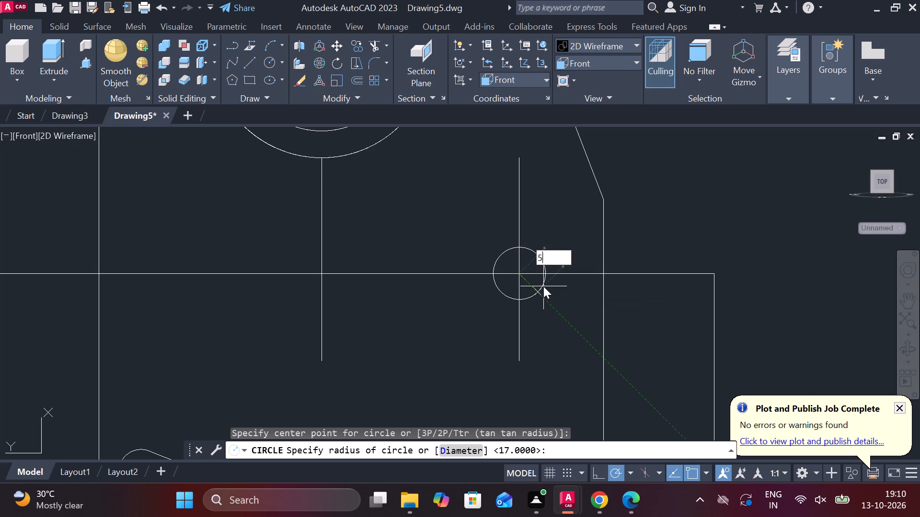
pyautogui.press('.')
pyautogui.press('5')
pyautogui.press('Return')
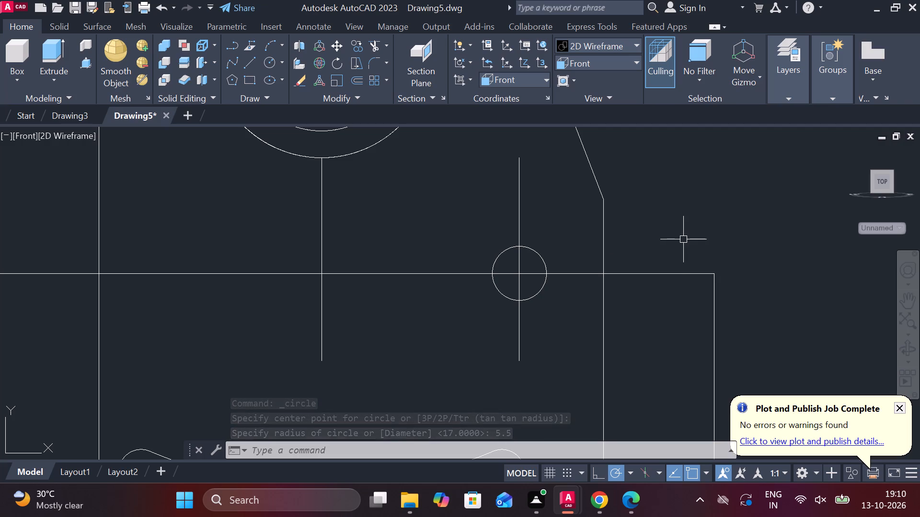
# Offset the vertical construction line directly below the hub by 31 toward the plate's stepped side.
pyautogui.scroll(-1, 681, 250)
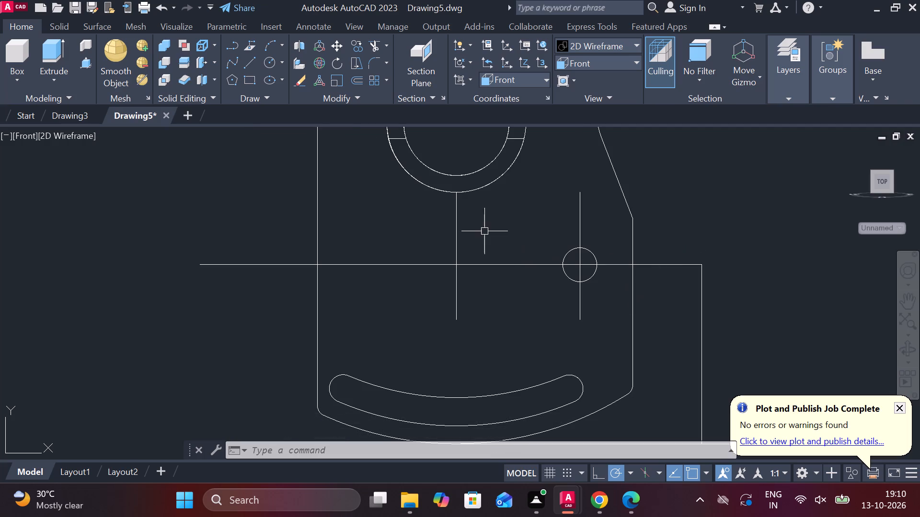
pyautogui.click(457, 225)
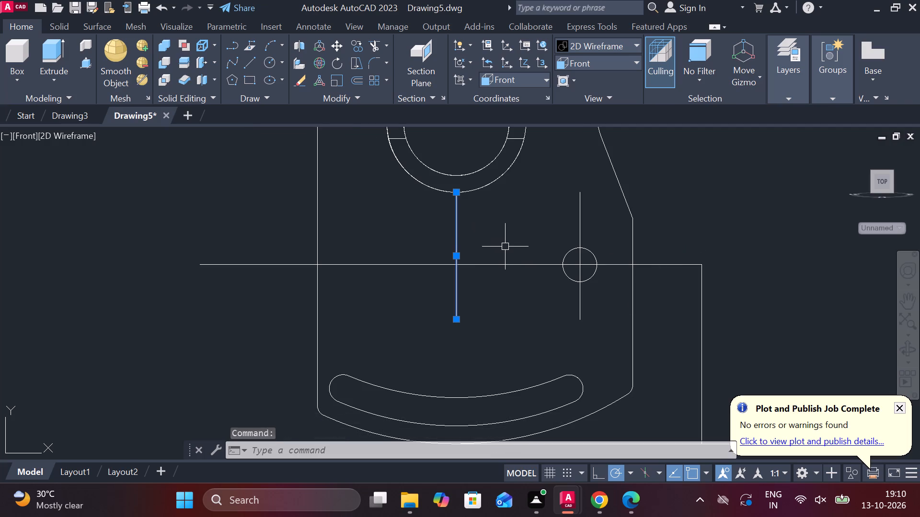
pyautogui.press('o')
pyautogui.press('Return')
pyautogui.press('Return')
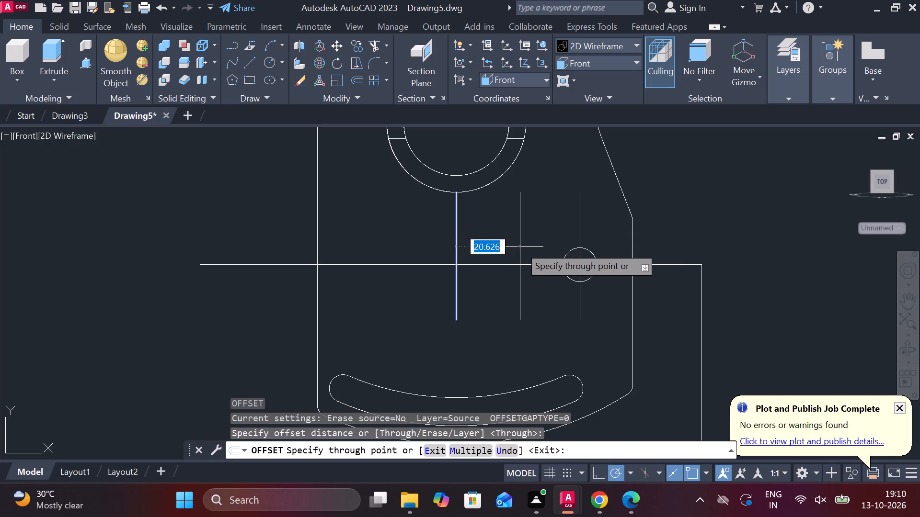
pyautogui.write('31')
pyautogui.press('Return')
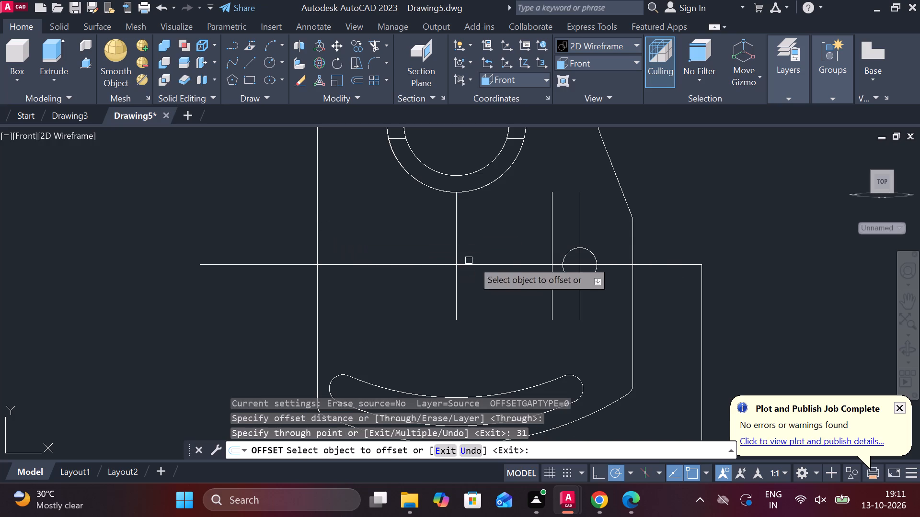
pyautogui.click(648, 267)
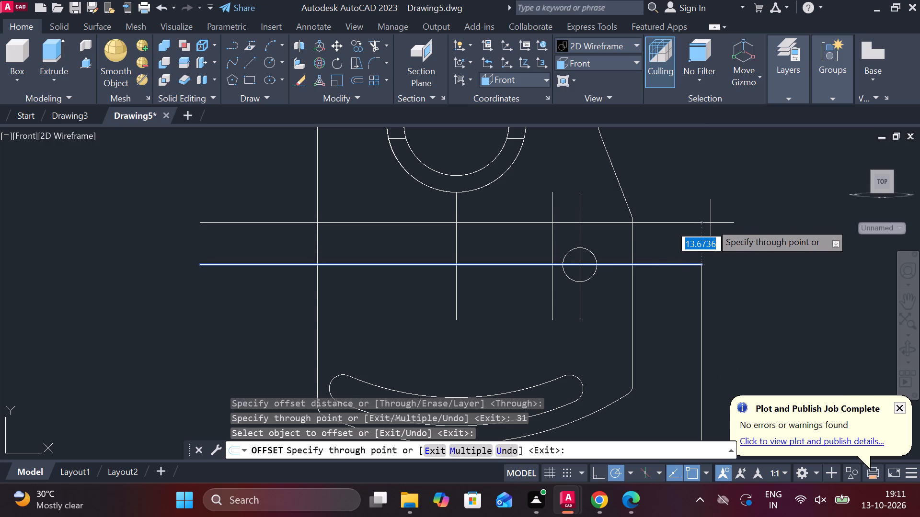
pyautogui.press('Escape')
# Copy the horizontal construction line upward toward the hub at distances of 15 and 18, based at its outer endpoint.
pyautogui.write('co')
pyautogui.press('Return')
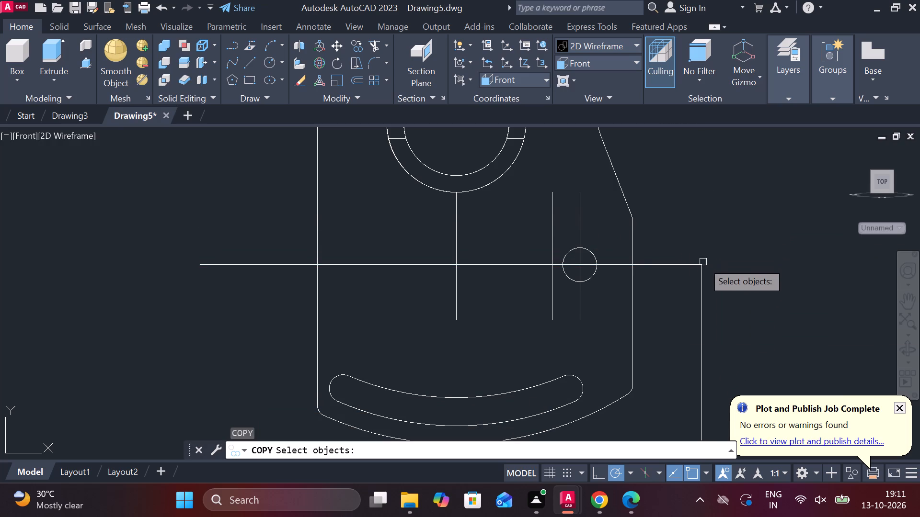
pyautogui.click(670, 268)
pyautogui.press('Return')
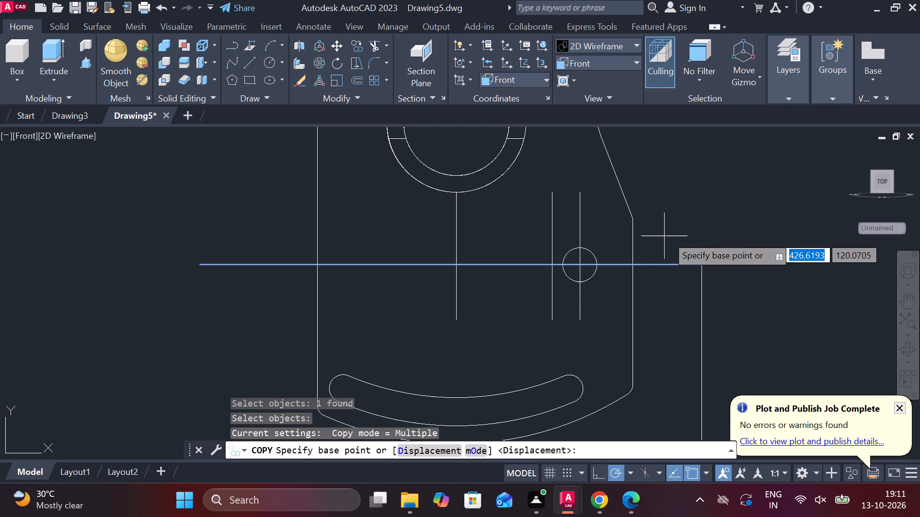
pyautogui.click(702, 262)
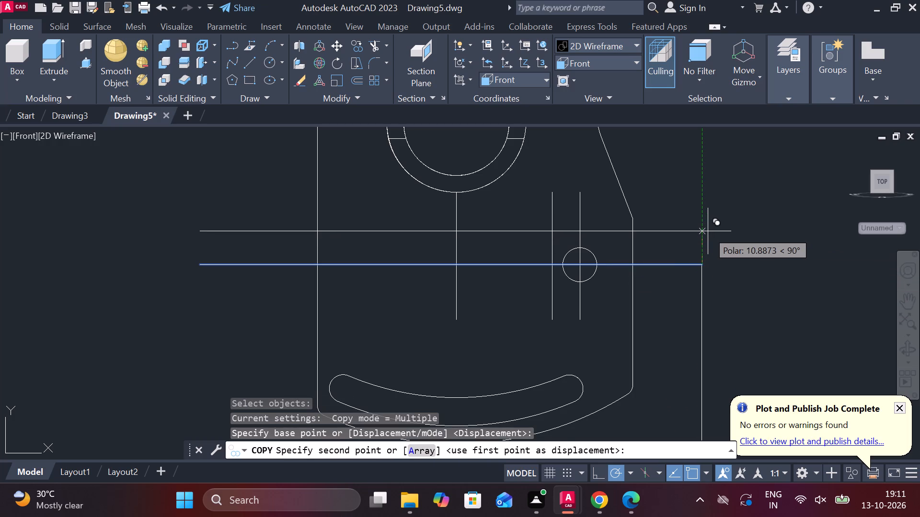
pyautogui.write('15')
pyautogui.press('Return')
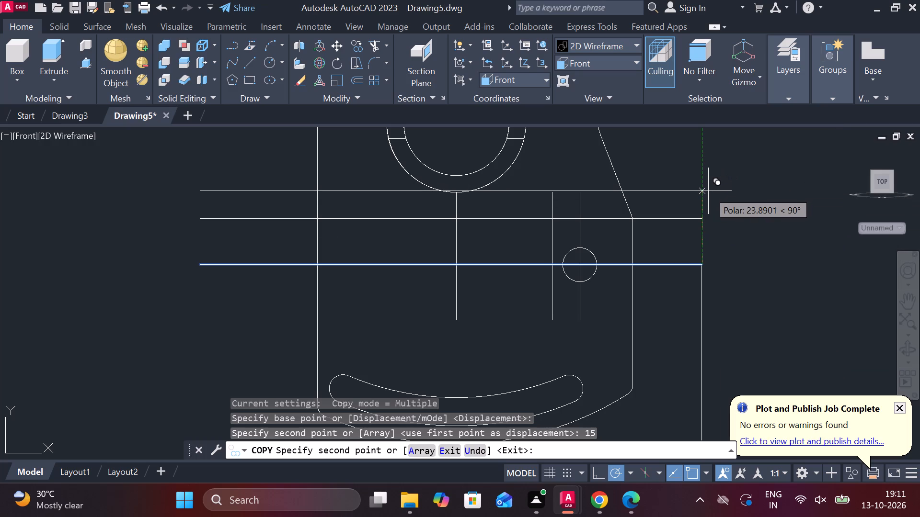
pyautogui.press('1')
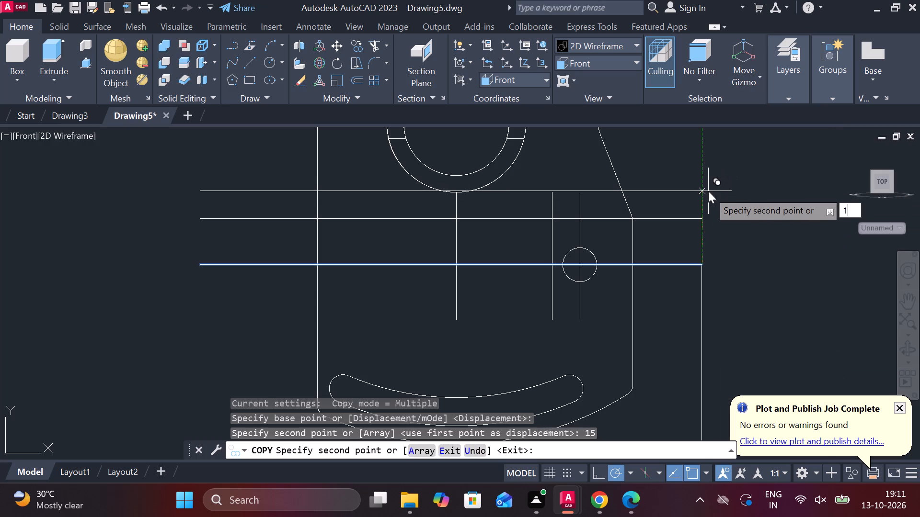
pyautogui.press('8')
pyautogui.press('Return')
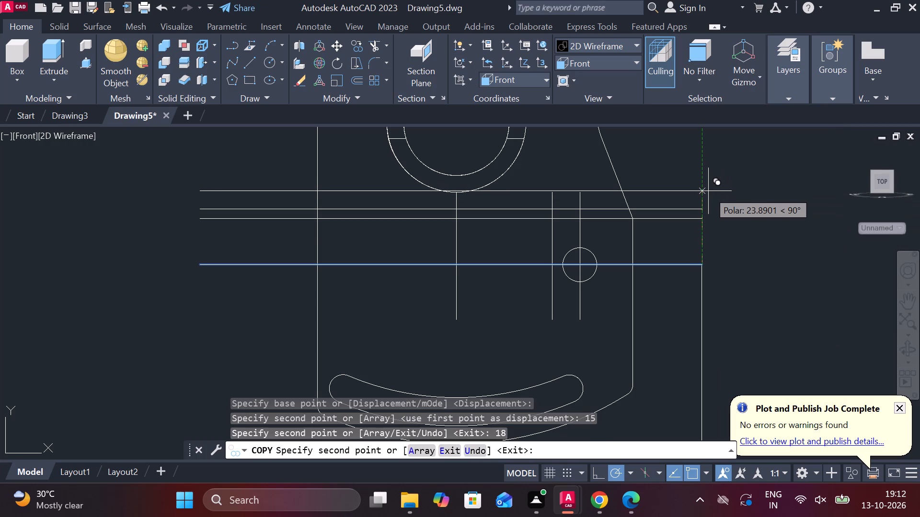
pyautogui.press('Escape')
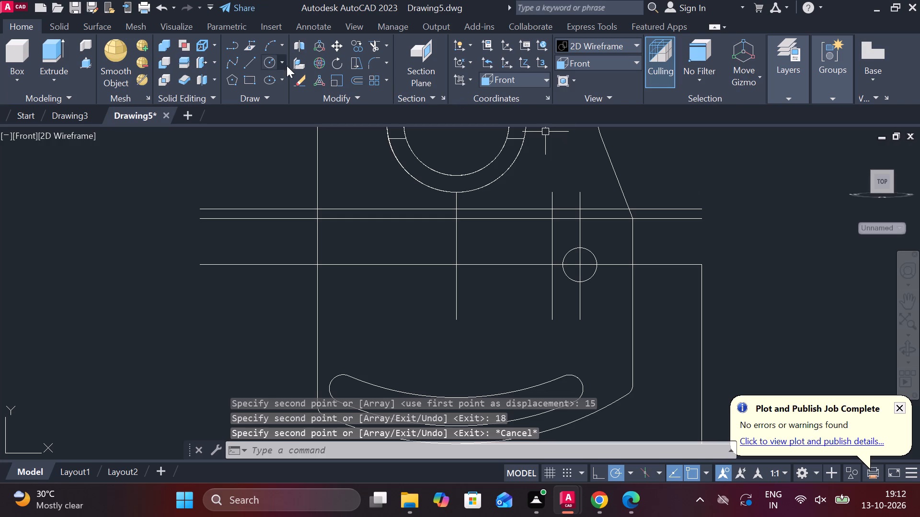
# Draw a circle of radius 5.5 centred where the 31-offset vertical line crosses the horizontal copy nearest the hub.
pyautogui.click(267, 68)
pyautogui.scroll(1, 554, 220)
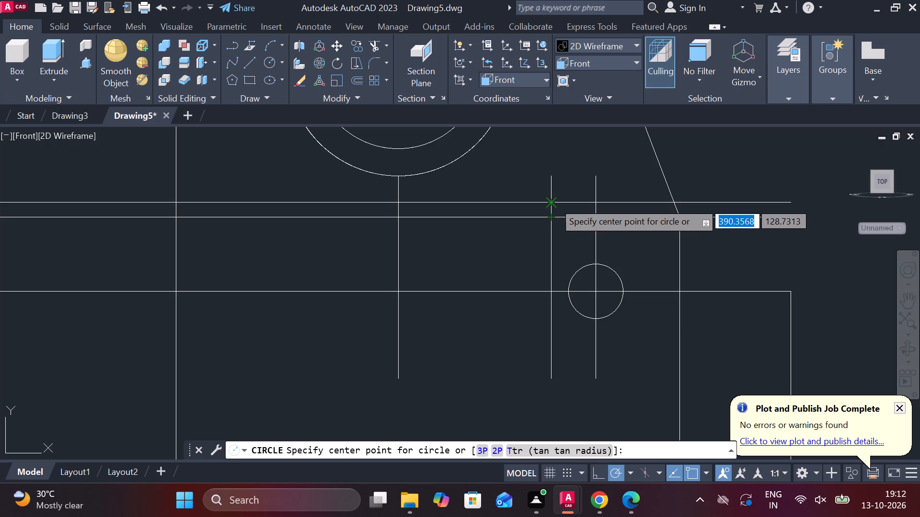
pyautogui.scroll(1, 554, 202)
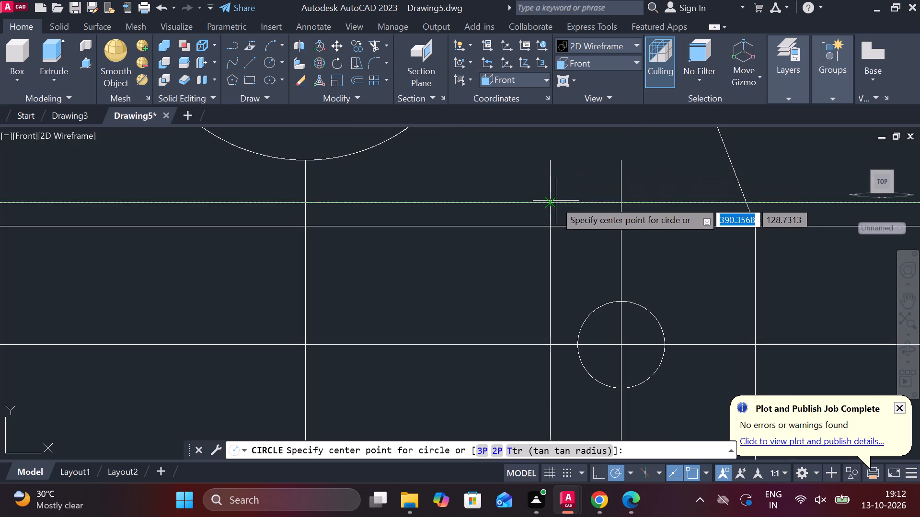
pyautogui.click(546, 201)
pyautogui.write('5.5')
pyautogui.press('Return')
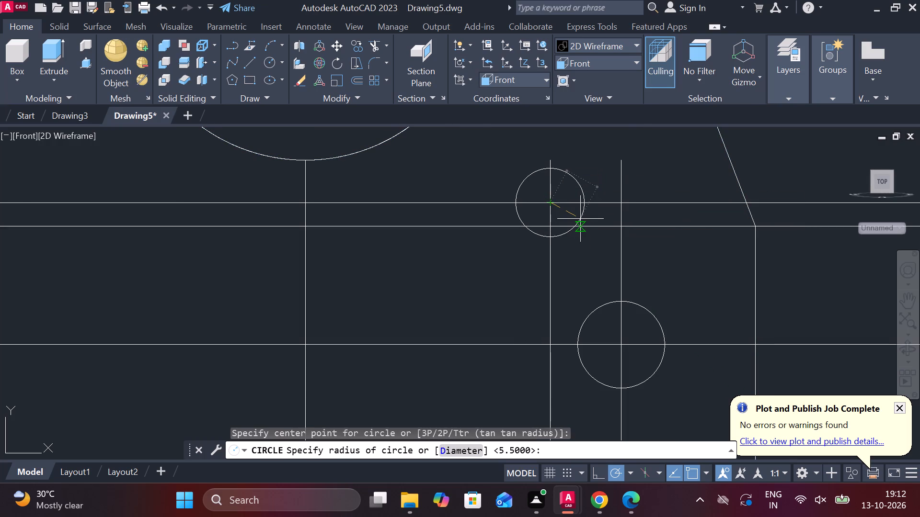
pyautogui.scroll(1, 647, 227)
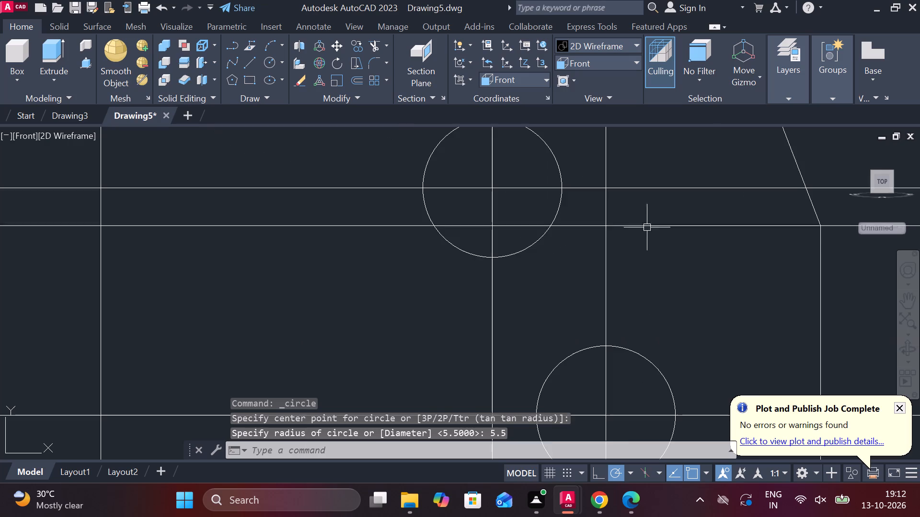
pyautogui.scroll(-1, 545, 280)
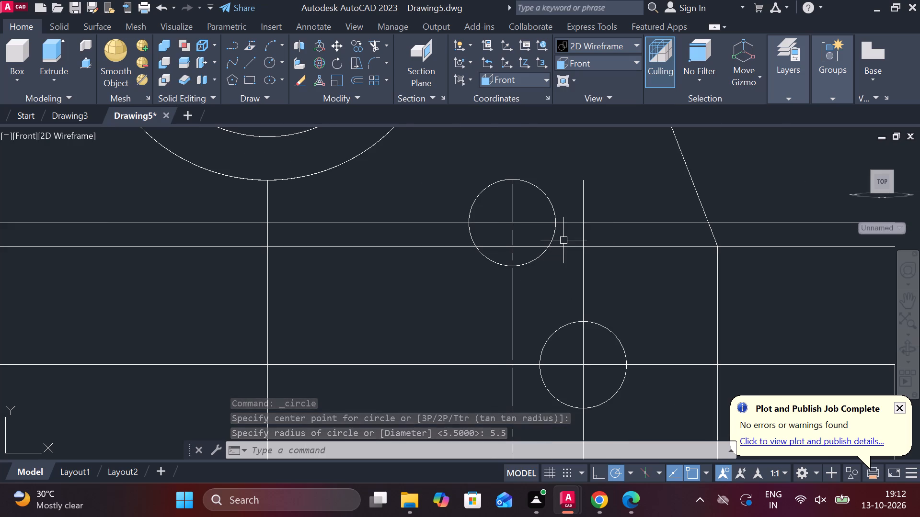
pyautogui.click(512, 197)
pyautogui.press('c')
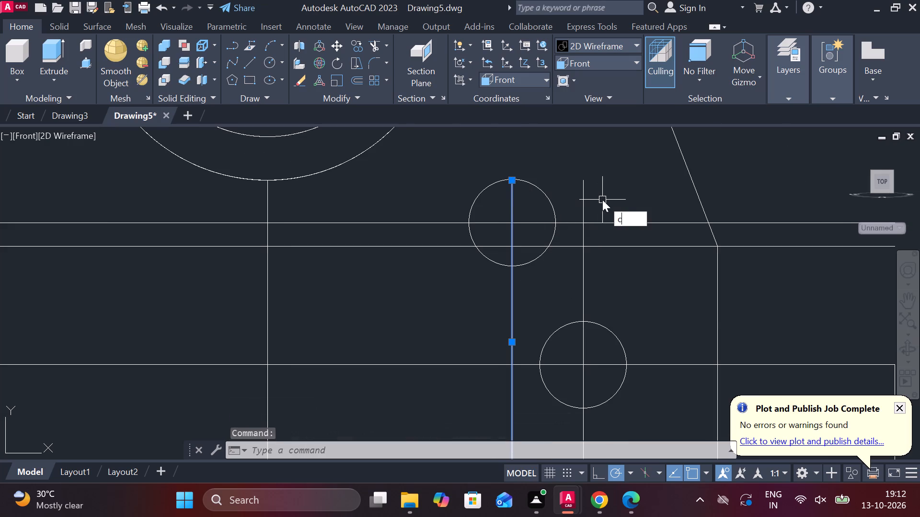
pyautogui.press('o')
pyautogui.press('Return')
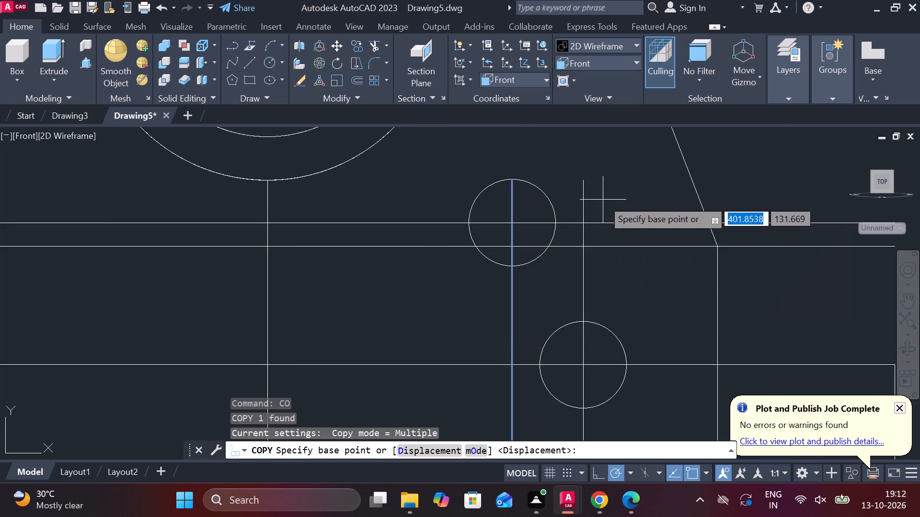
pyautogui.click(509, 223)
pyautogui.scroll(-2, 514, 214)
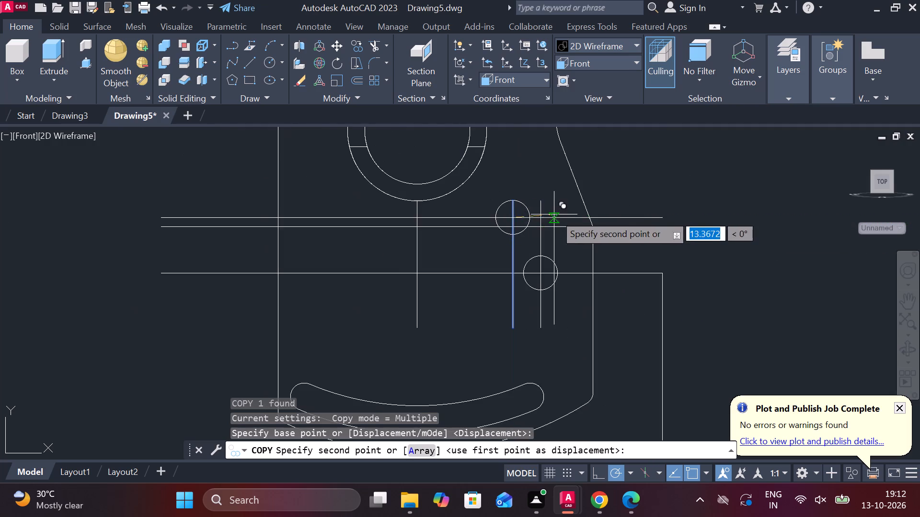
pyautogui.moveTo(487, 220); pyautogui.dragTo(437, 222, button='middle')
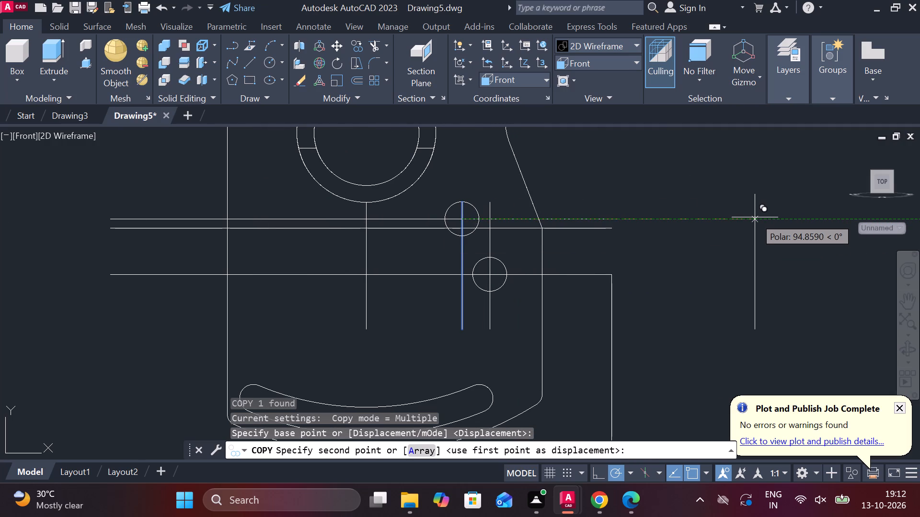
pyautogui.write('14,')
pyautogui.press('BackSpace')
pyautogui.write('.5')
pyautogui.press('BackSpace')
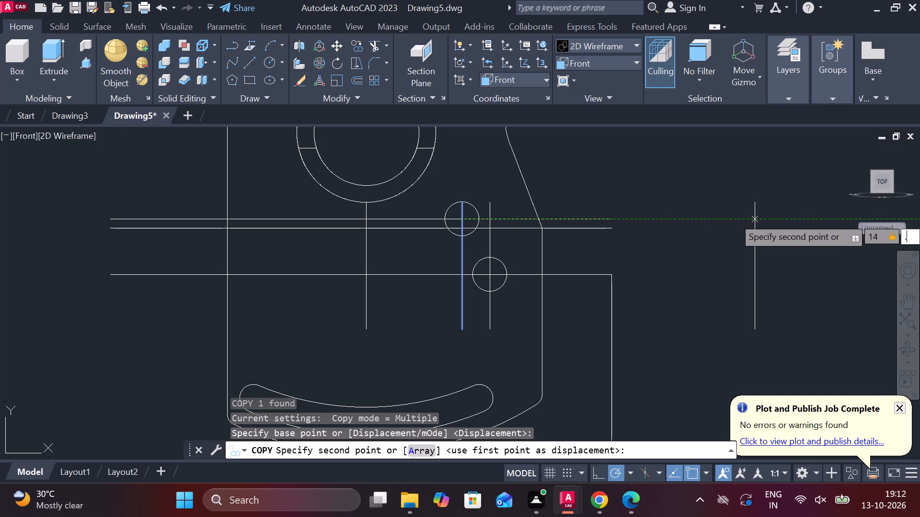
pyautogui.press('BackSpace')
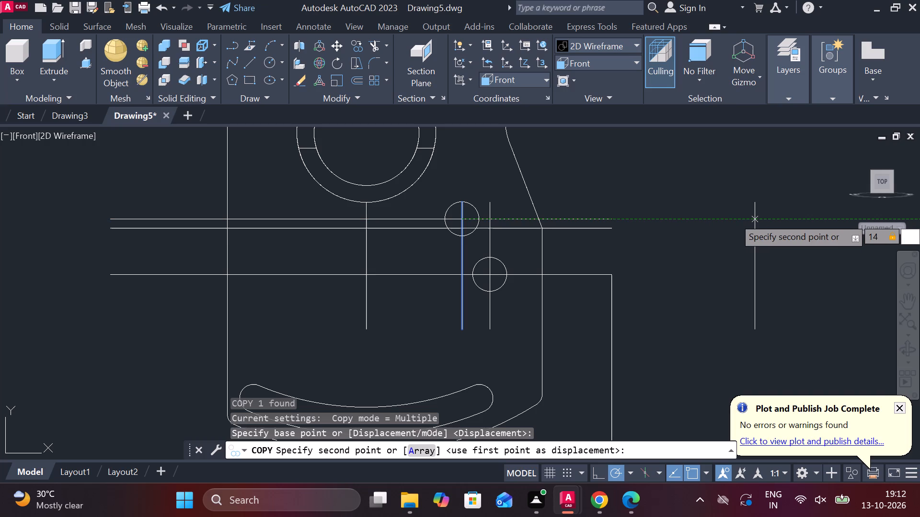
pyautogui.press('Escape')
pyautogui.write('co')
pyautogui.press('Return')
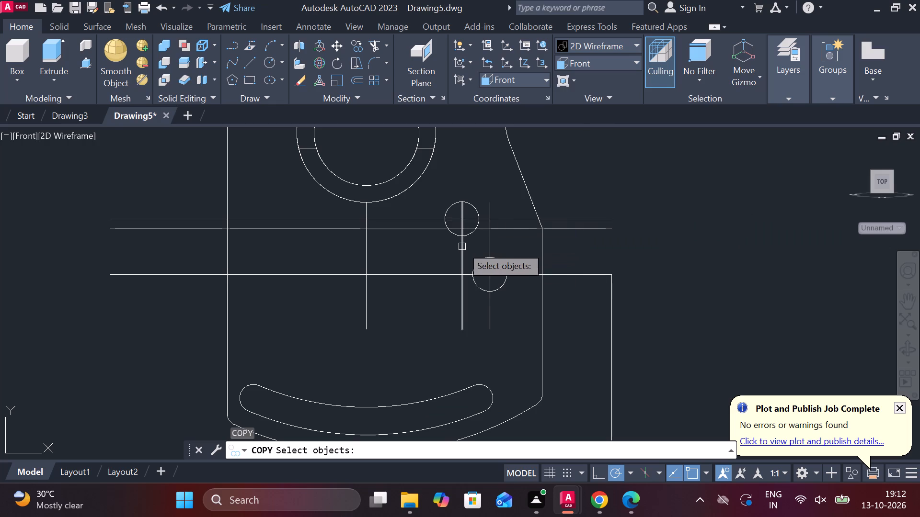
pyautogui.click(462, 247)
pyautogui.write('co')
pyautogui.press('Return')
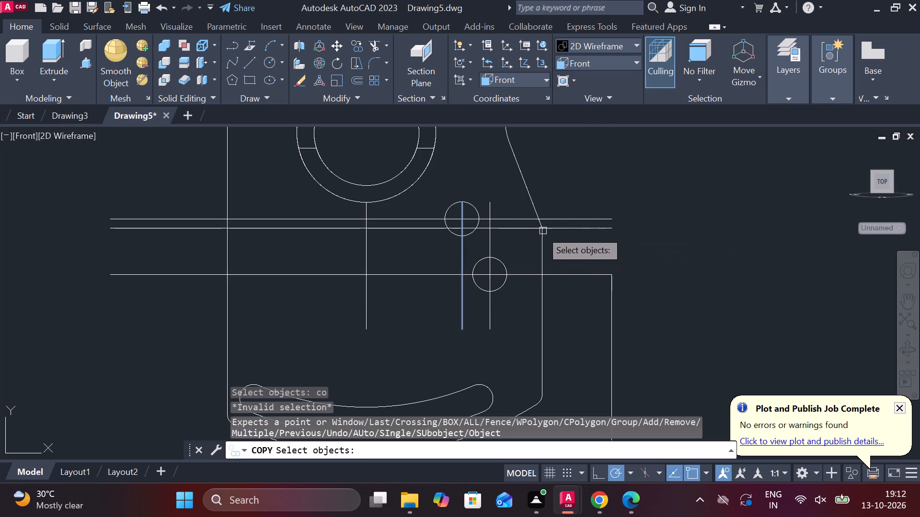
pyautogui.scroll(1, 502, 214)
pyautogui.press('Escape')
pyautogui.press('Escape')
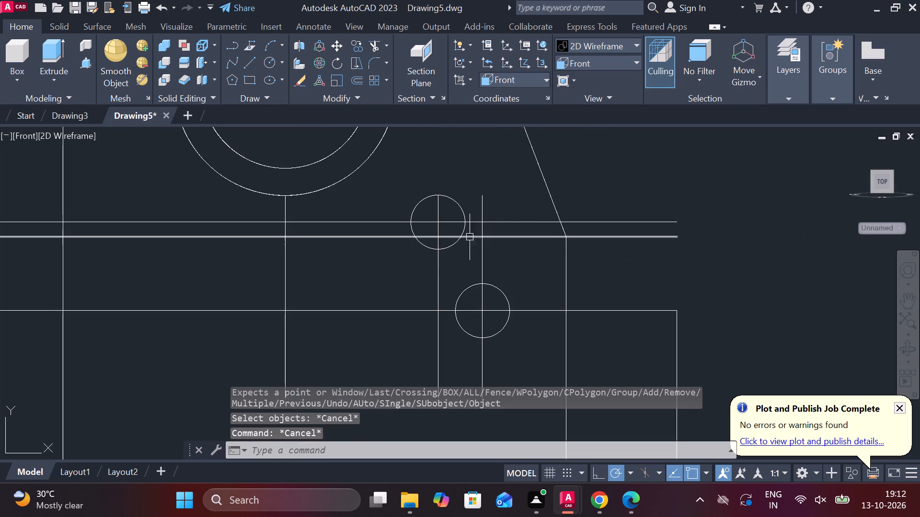
# Copy the vertical line through the upper circle outward by 14.5 toward the plate's stepped side, based at that circle's centre.
pyautogui.click(434, 271)
pyautogui.click(460, 265)
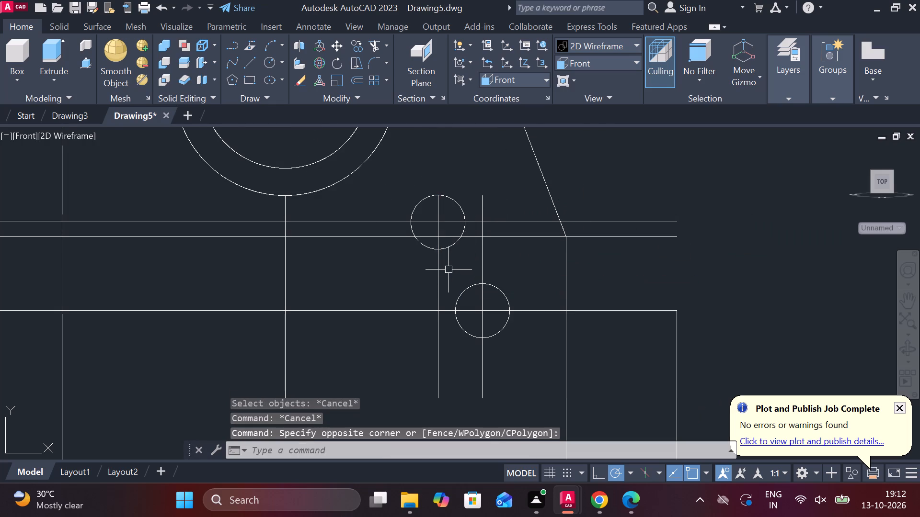
pyautogui.click(432, 275)
pyautogui.click(437, 274)
pyautogui.click(440, 269)
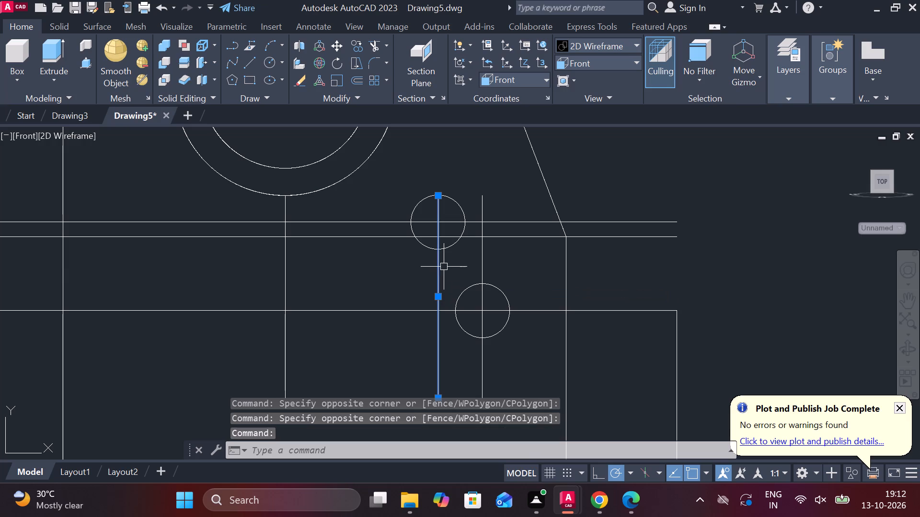
pyautogui.write('co')
pyautogui.press('Return')
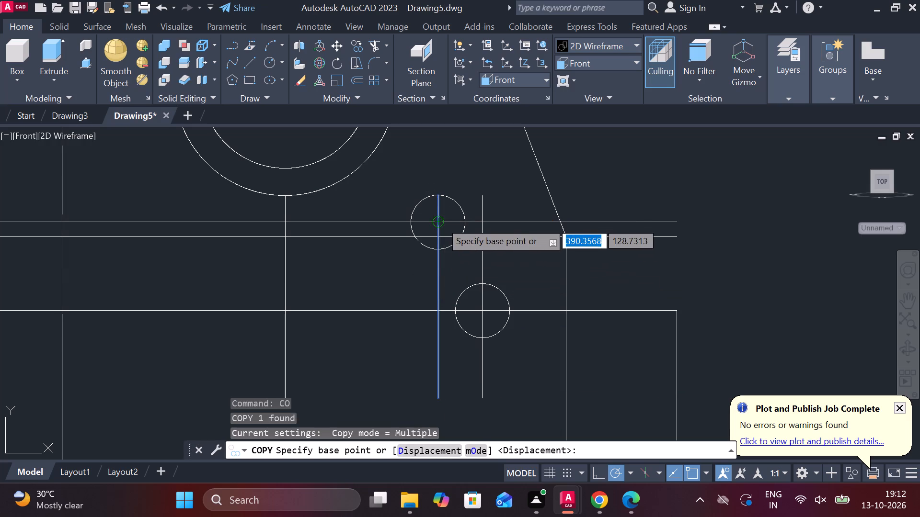
pyautogui.click(441, 222)
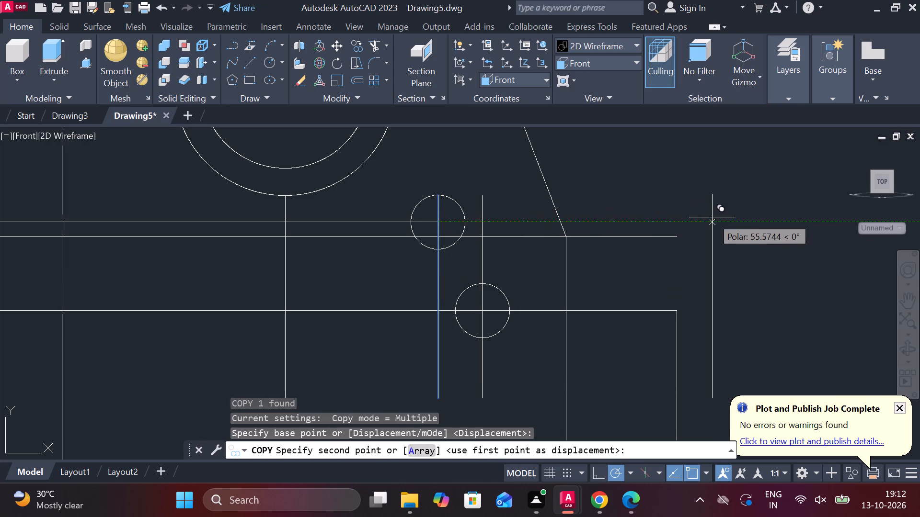
pyautogui.write('14.')
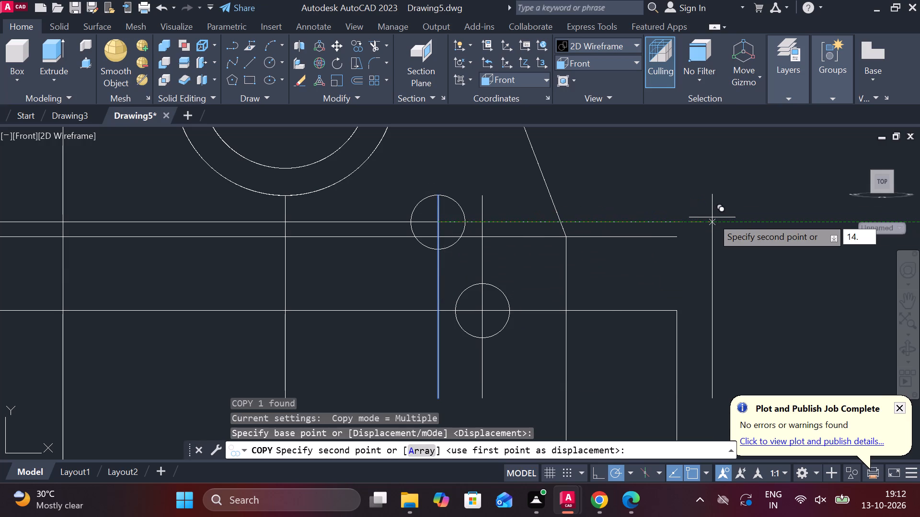
pyautogui.press('5')
pyautogui.press('Return')
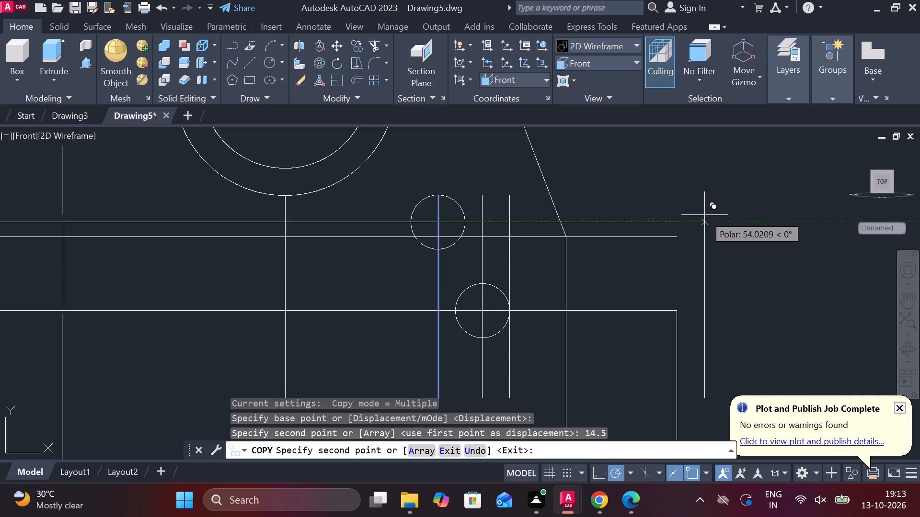
pyautogui.press('Escape')
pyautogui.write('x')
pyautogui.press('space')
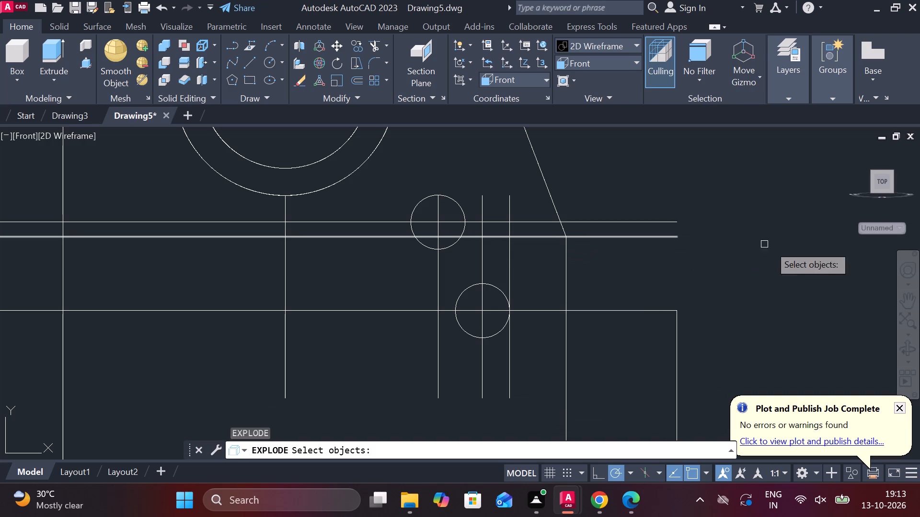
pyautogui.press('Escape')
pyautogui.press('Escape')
# Draw a circle of radius 5.5 centred where the 14.5-distance vertical copy crosses the lower of the two horizontal copies near the hub.
pyautogui.write('c')
pyautogui.press('space')
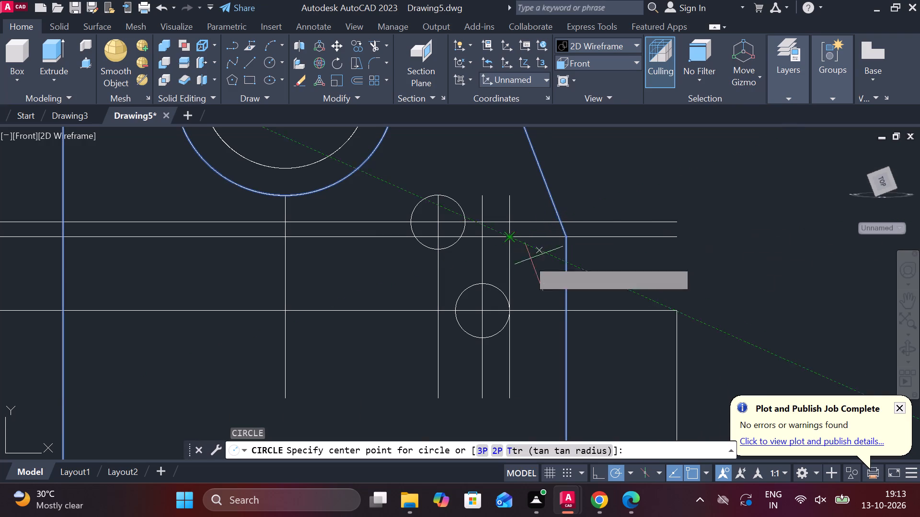
pyautogui.click(514, 234)
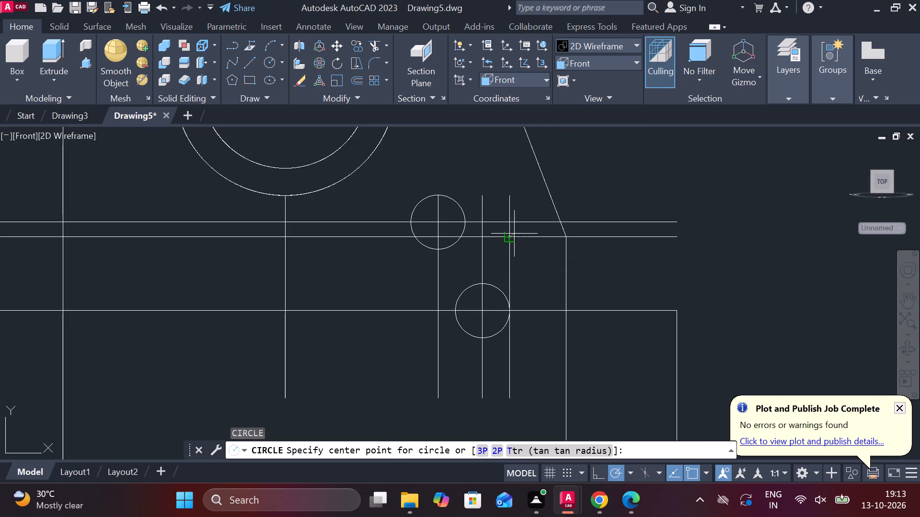
pyautogui.write('5.5')
pyautogui.press('Return')
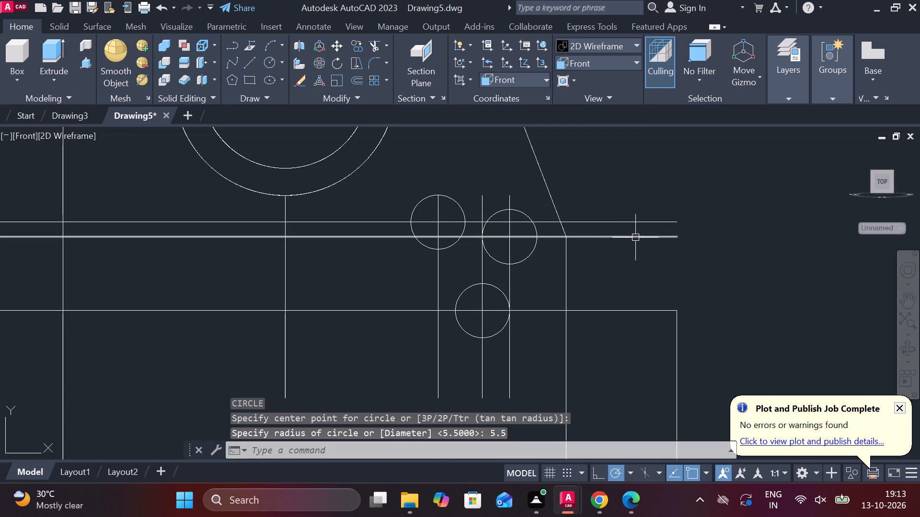
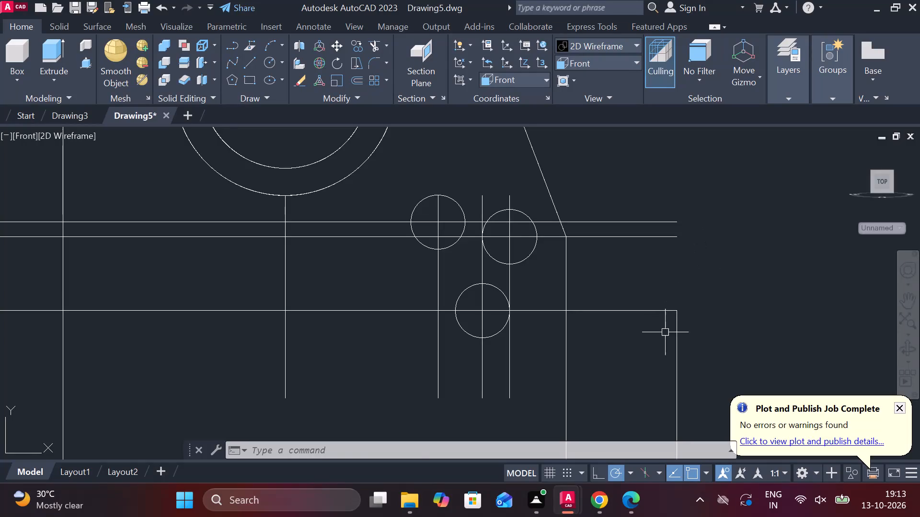
# Erase the three horizontal and three vertical construction lines crossing the radius 5.5 circles, keeping the circles.
pyautogui.moveTo(640, 364); pyautogui.dragTo(635, 342)
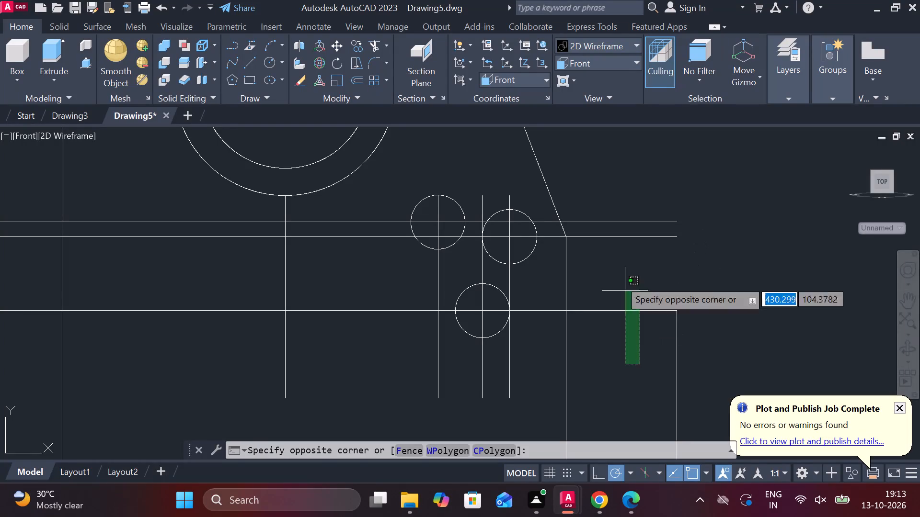
pyautogui.click(609, 191)
pyautogui.write('e')
pyautogui.press('space')
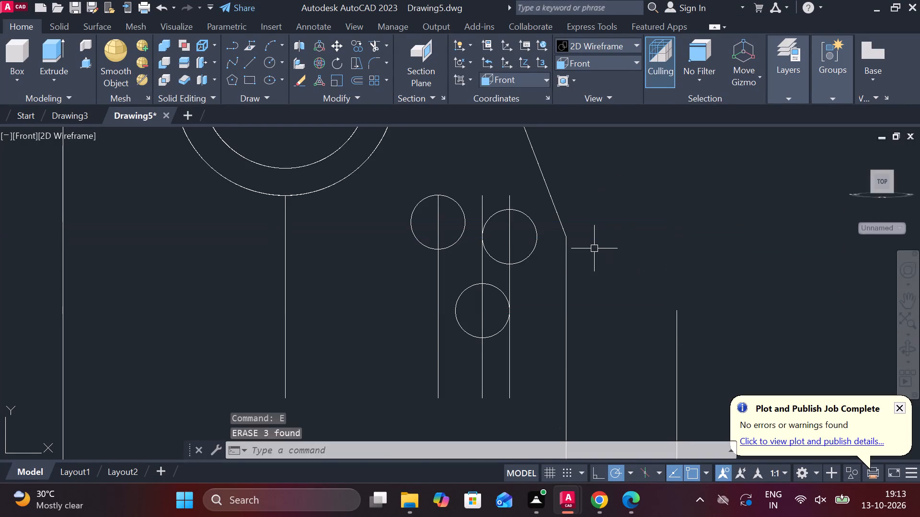
pyautogui.moveTo(530, 370); pyautogui.dragTo(514, 371)
pyautogui.click(400, 367)
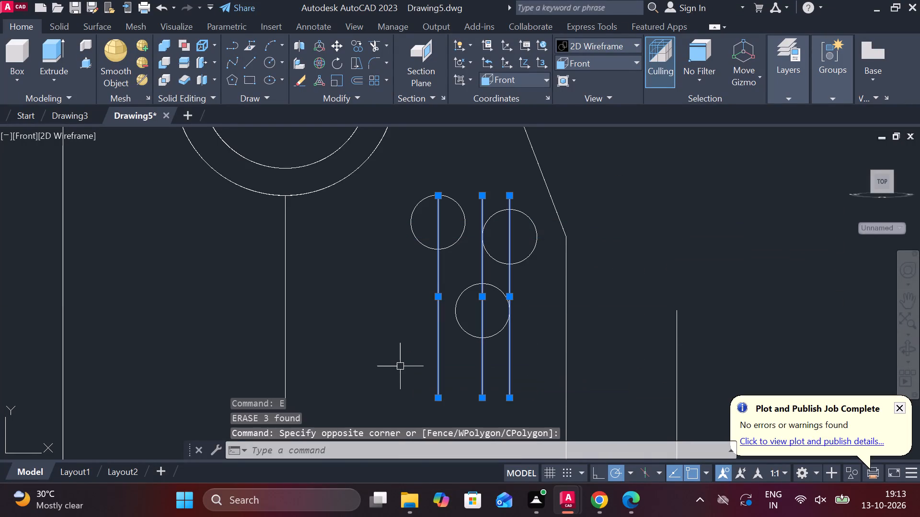
pyautogui.write('e')
pyautogui.press('space')
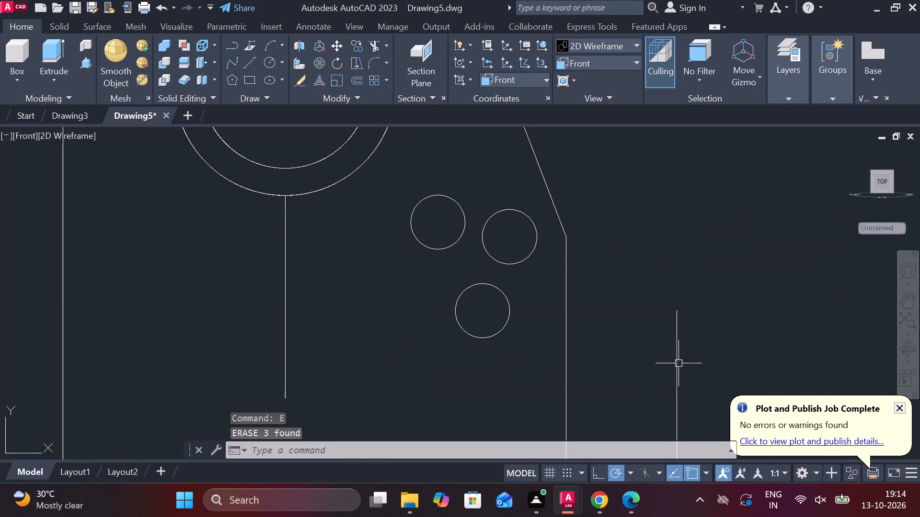
# Erase the vertical construction line outside the plate's stepped side and the one running down from the hub.
pyautogui.click(674, 371)
pyautogui.scroll(-2, 663, 344)
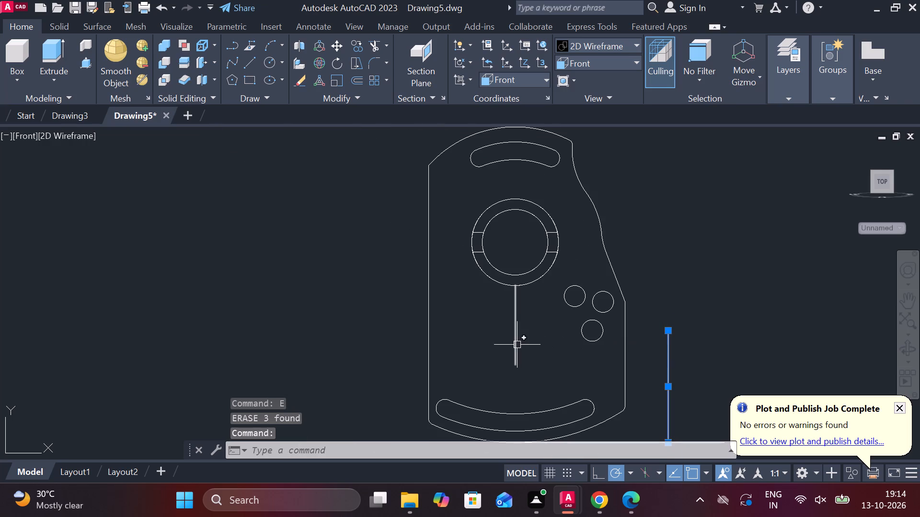
pyautogui.click(517, 337)
pyautogui.write('e')
pyautogui.press('space')
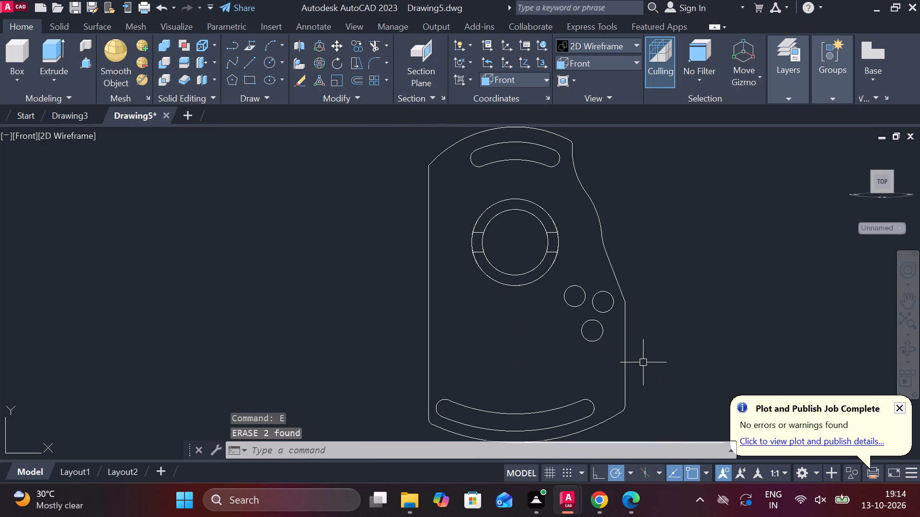
# Erase the leftover construction line extending sideways from the lowest point of the plate's curved bottom edge.
pyautogui.click(584, 66)
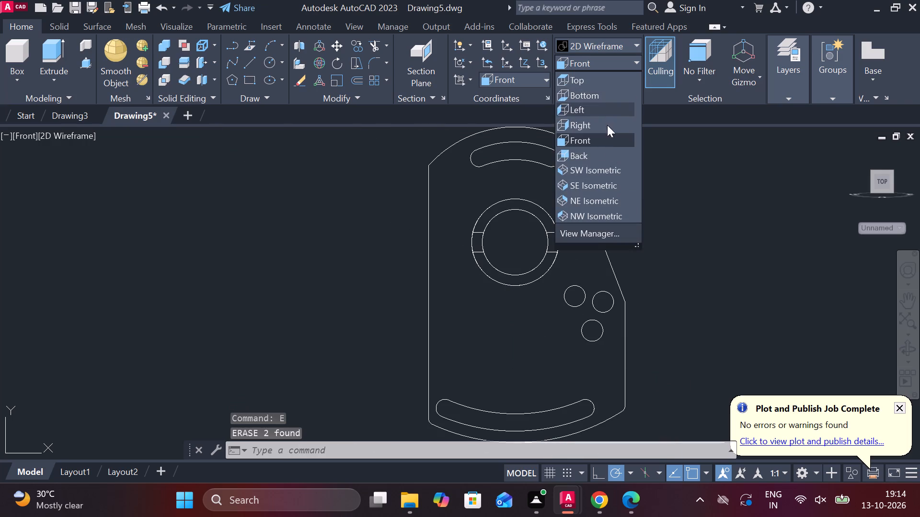
pyautogui.click(606, 167)
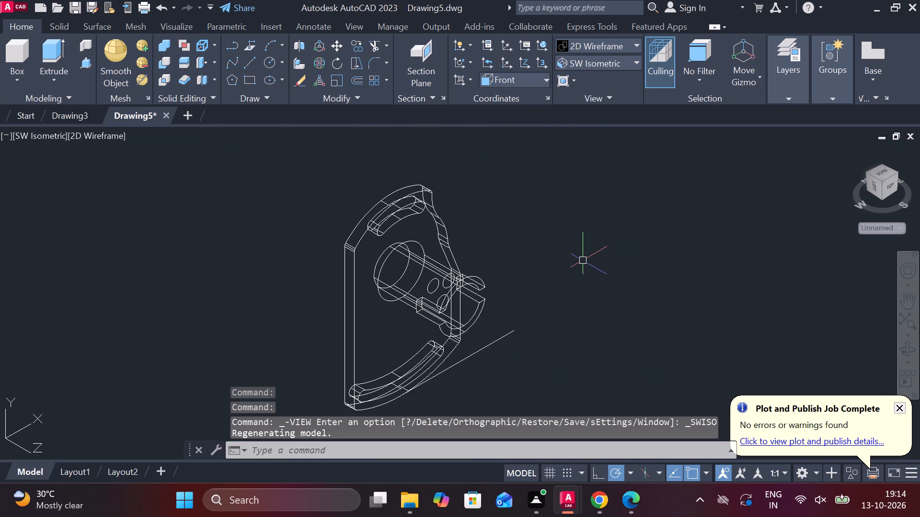
pyautogui.keyDown('shift'); pyautogui.moveTo(584, 260); pyautogui.dragTo(457, 268, button='middle'); pyautogui.keyUp('shift')
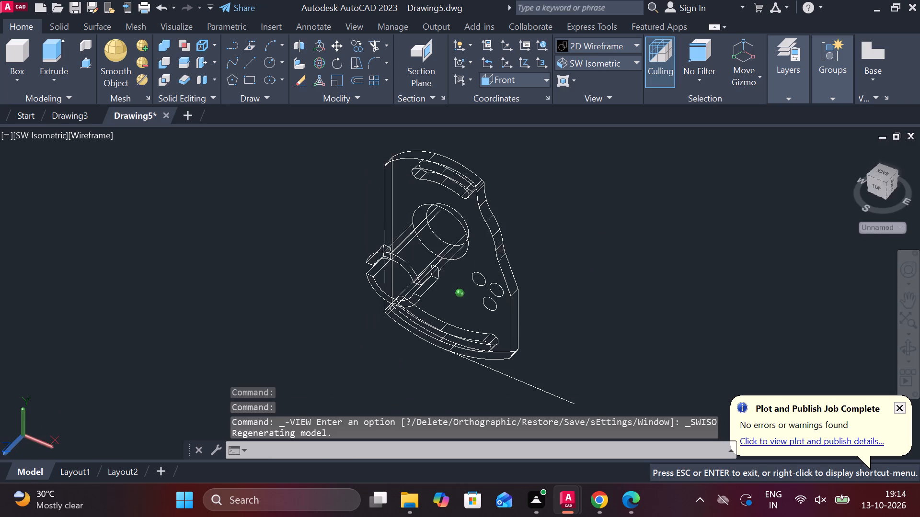
pyautogui.scroll(2, 537, 297)
pyautogui.keyDown('shift'); pyautogui.moveTo(541, 288); pyautogui.dragTo(482, 263, button='middle'); pyautogui.keyUp('shift')
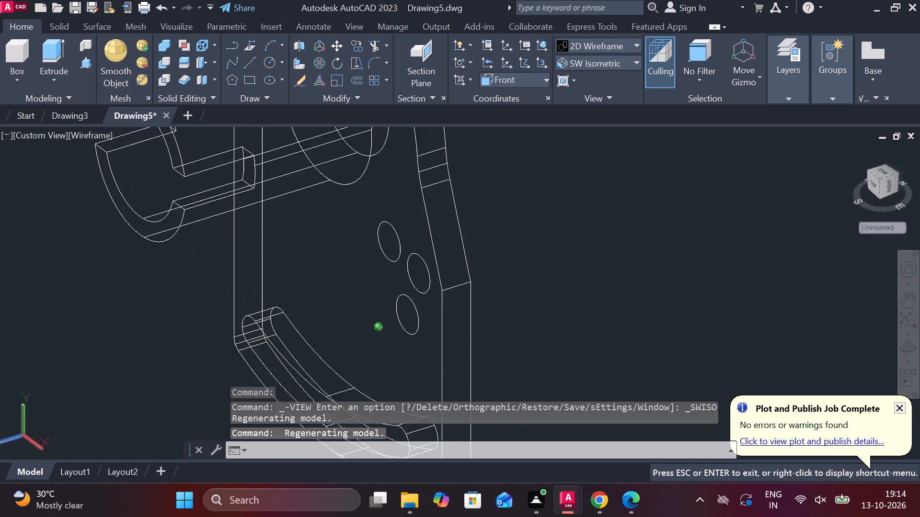
pyautogui.keyDown('shift'); pyautogui.moveTo(482, 263); pyautogui.dragTo(485, 226, button='middle'); pyautogui.keyUp('shift')
pyautogui.scroll(-1, 567, 281)
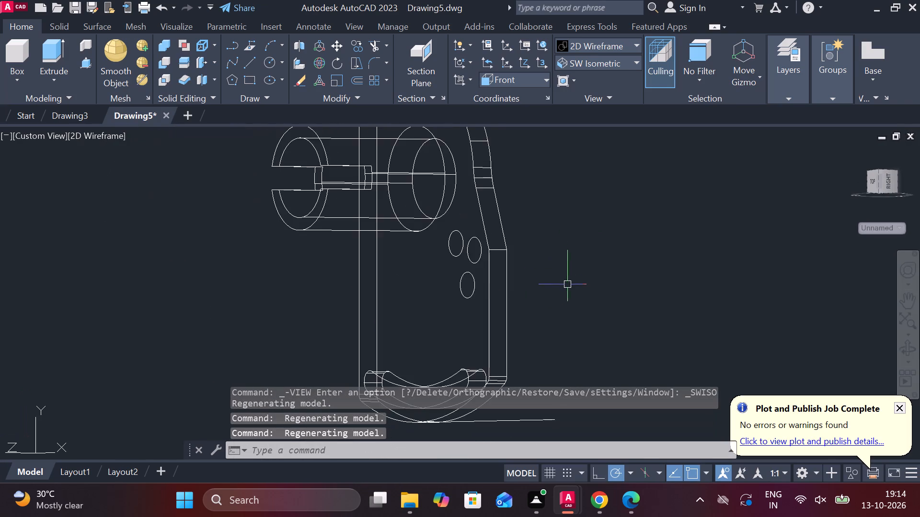
pyautogui.moveTo(566, 284); pyautogui.dragTo(565, 214, button='middle')
pyautogui.click(551, 346)
pyautogui.click(551, 346)
pyautogui.click(549, 350)
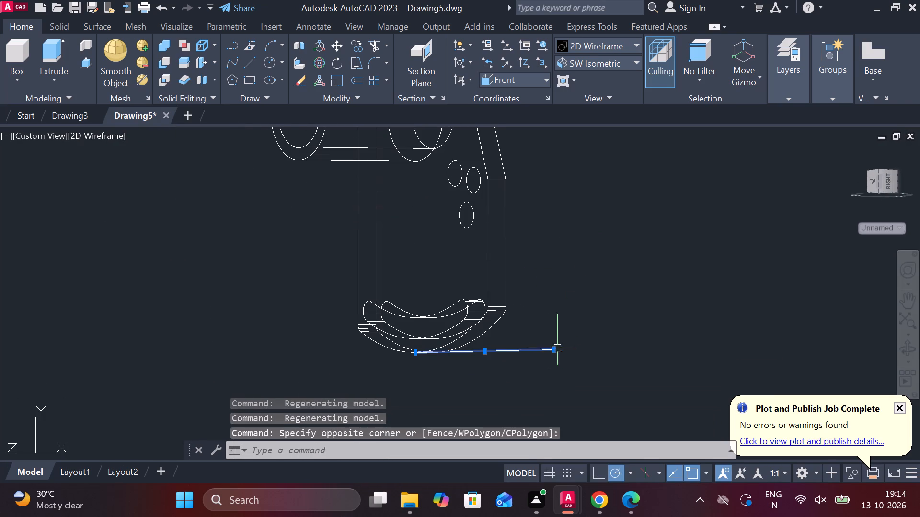
pyautogui.write('e')
pyautogui.press('space')
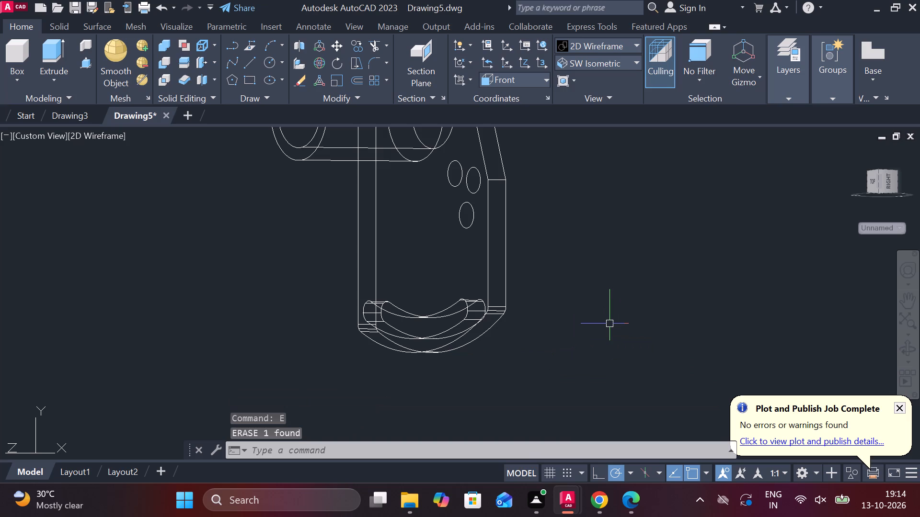
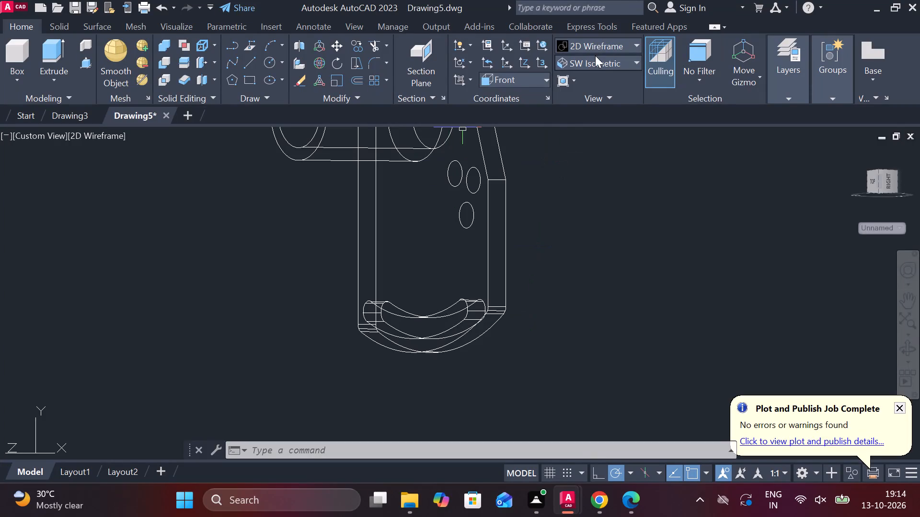
# Switch the model's visual style from wireframe to Shades of Gray.
pyautogui.click(588, 43)
pyautogui.click(692, 116)
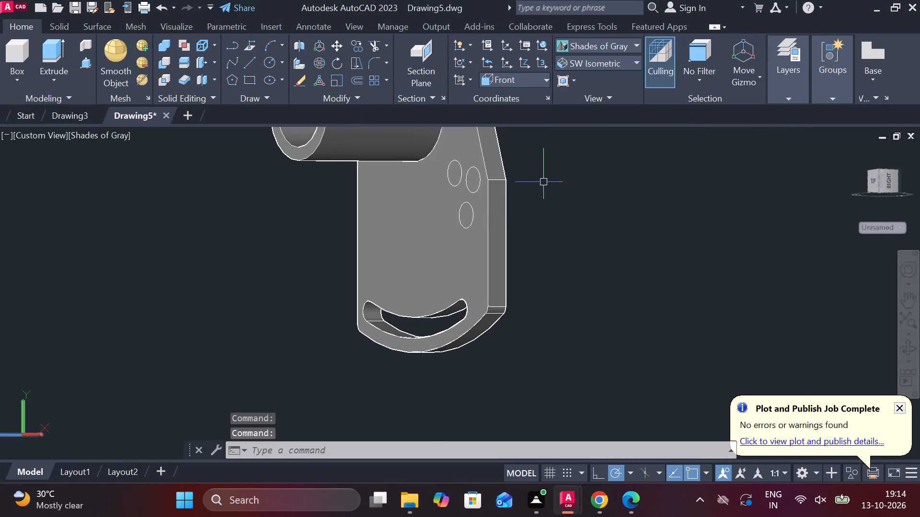
# Presspull each of the three radius 5.5 circles into the plate by 5 to cut round recesses.
pyautogui.click(86, 60)
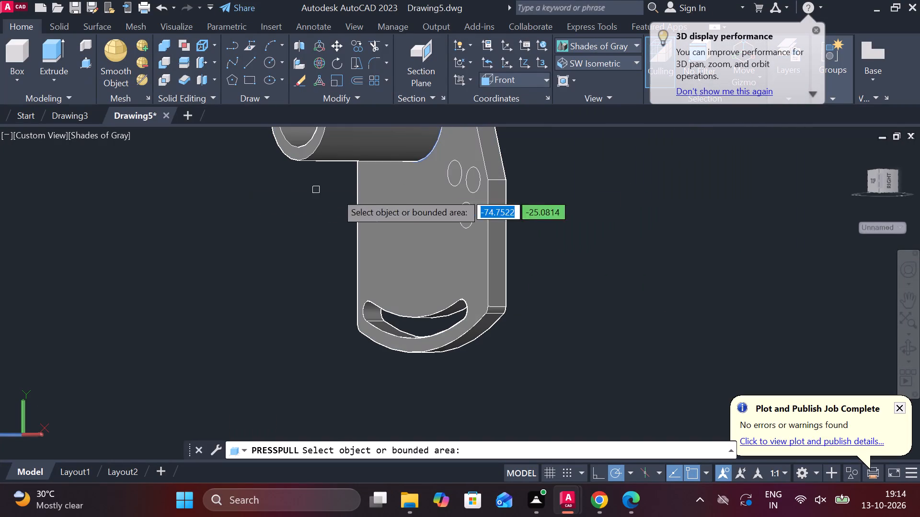
pyautogui.scroll(2, 545, 197)
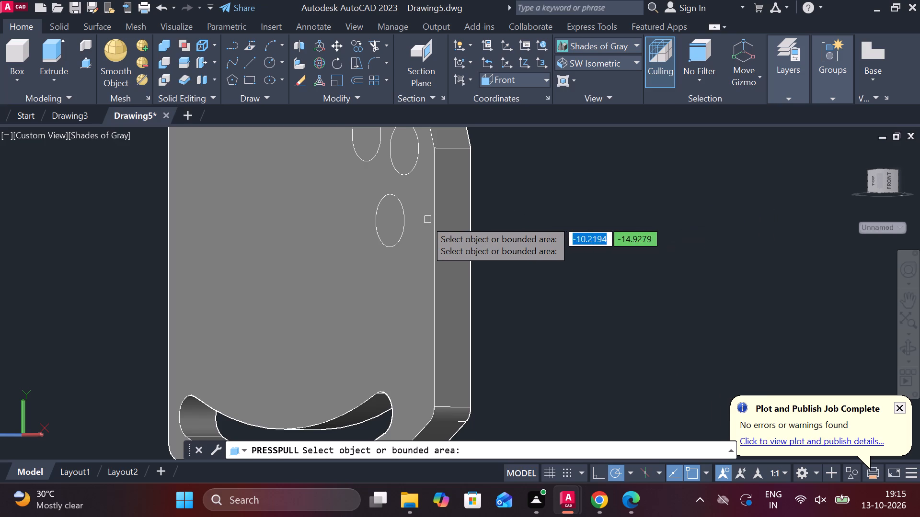
pyautogui.click(386, 226)
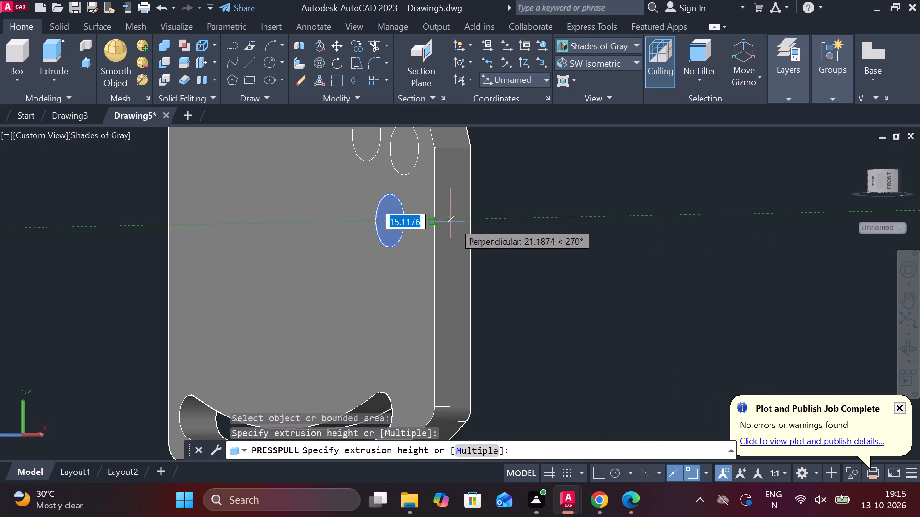
pyautogui.press('5')
pyautogui.press('Return')
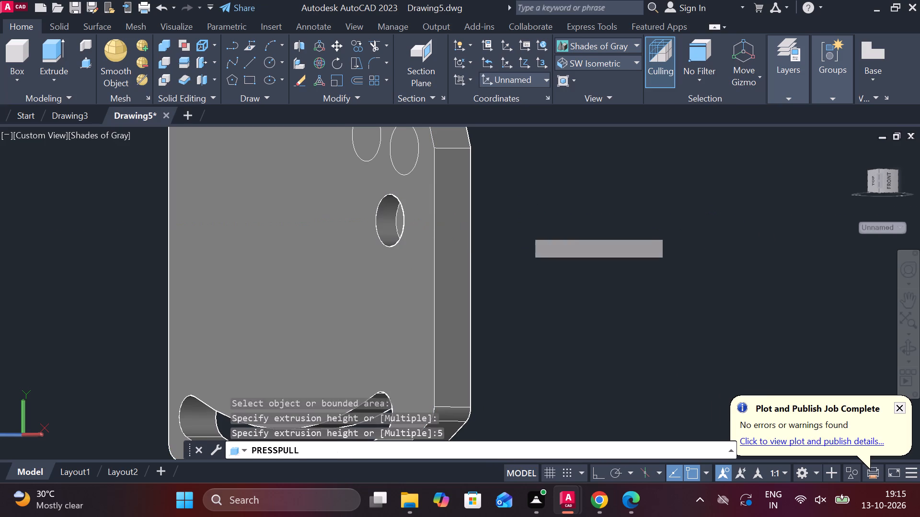
pyautogui.click(396, 152)
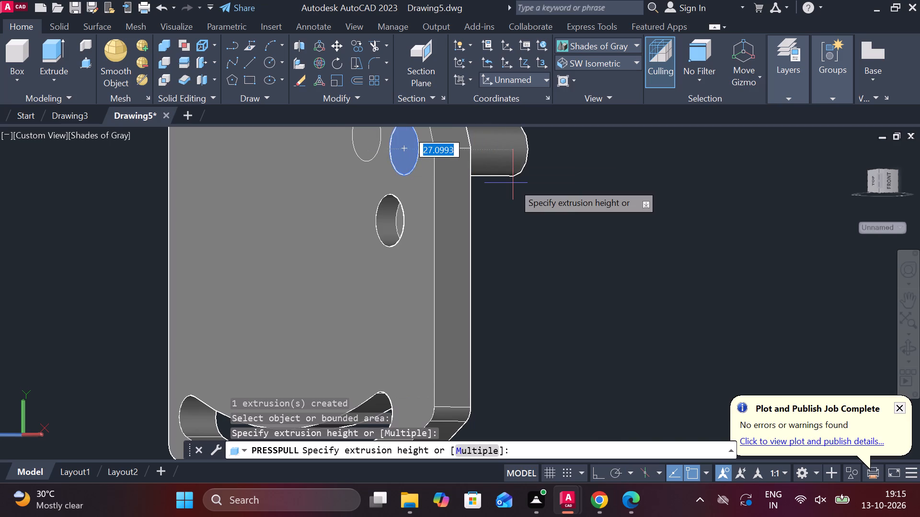
pyautogui.write('5')
pyautogui.press('space')
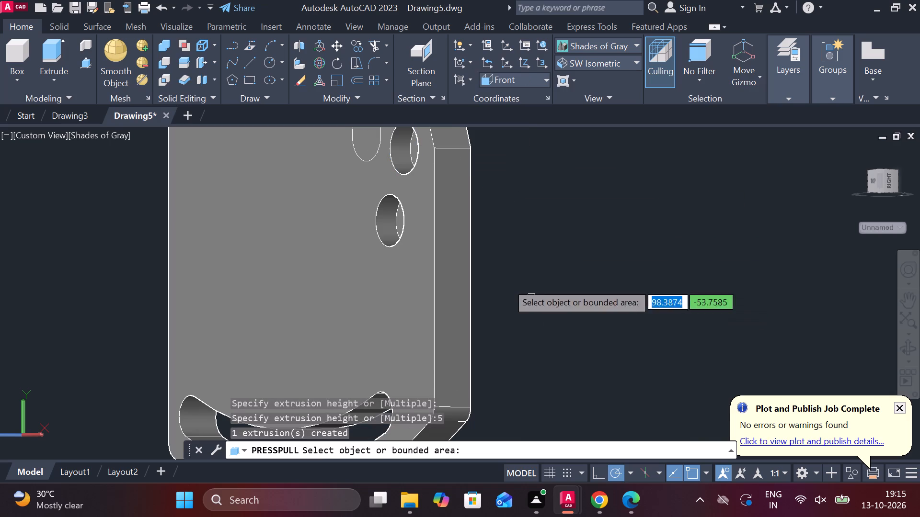
pyautogui.moveTo(437, 219); pyautogui.dragTo(457, 288, button='middle')
pyautogui.click(391, 205)
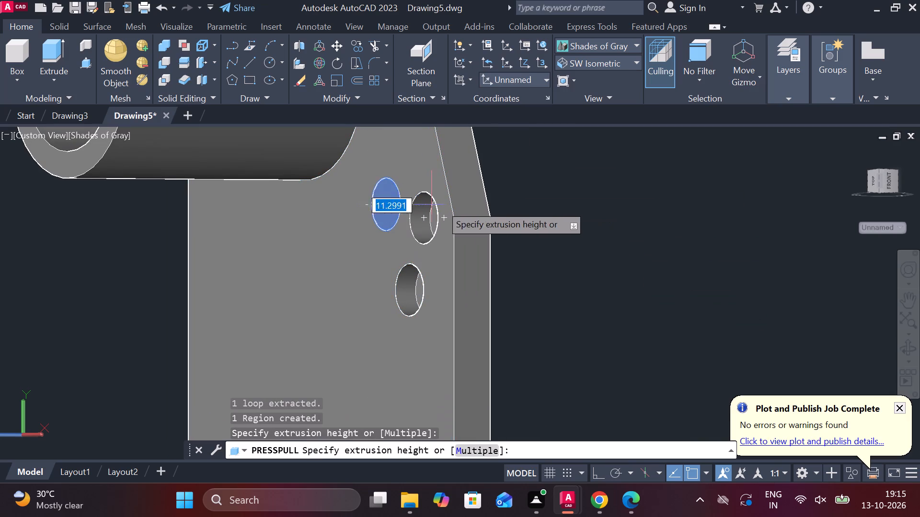
pyautogui.press('5')
pyautogui.press('Return')
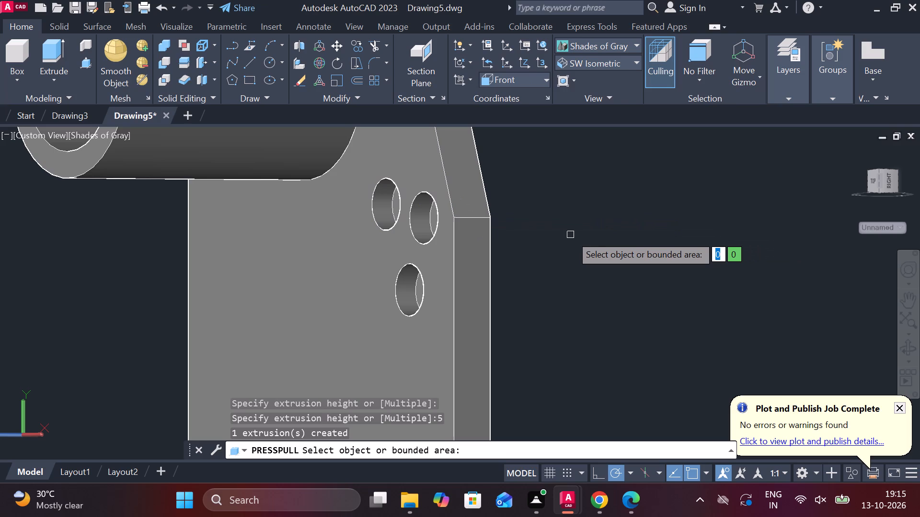
# In the Front view, draw a radius 3.25 circle concentric with the recess nearest the plate's slanted edge.
pyautogui.click(600, 56)
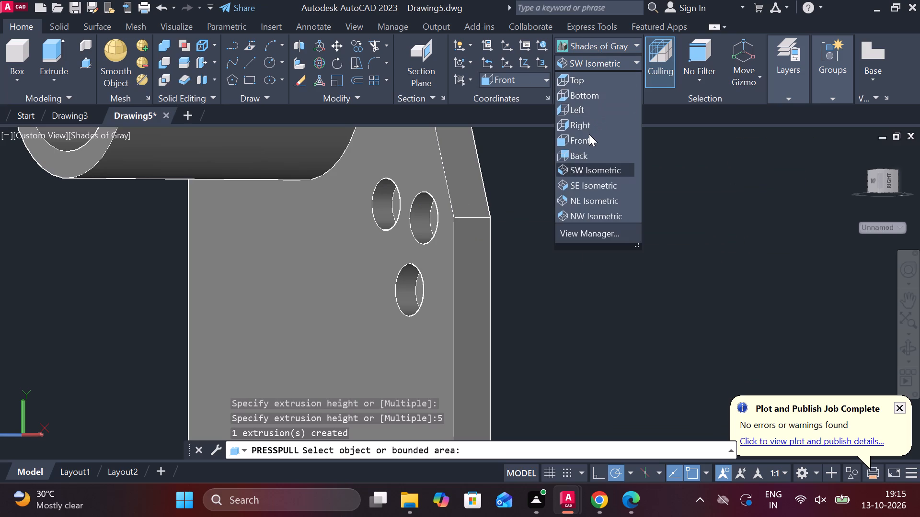
pyautogui.click(589, 134)
pyautogui.scroll(2, 494, 304)
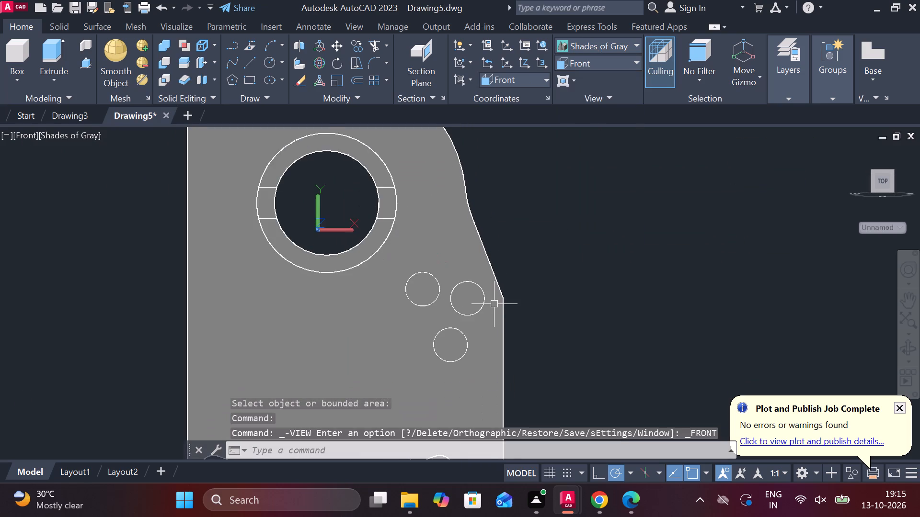
pyautogui.scroll(2, 494, 304)
pyautogui.write('c')
pyautogui.press('space')
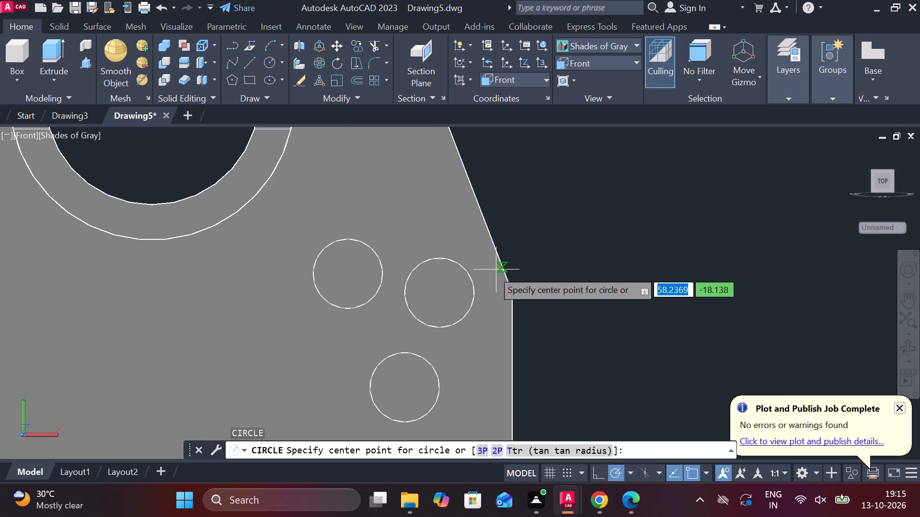
pyautogui.scroll(2, 458, 280)
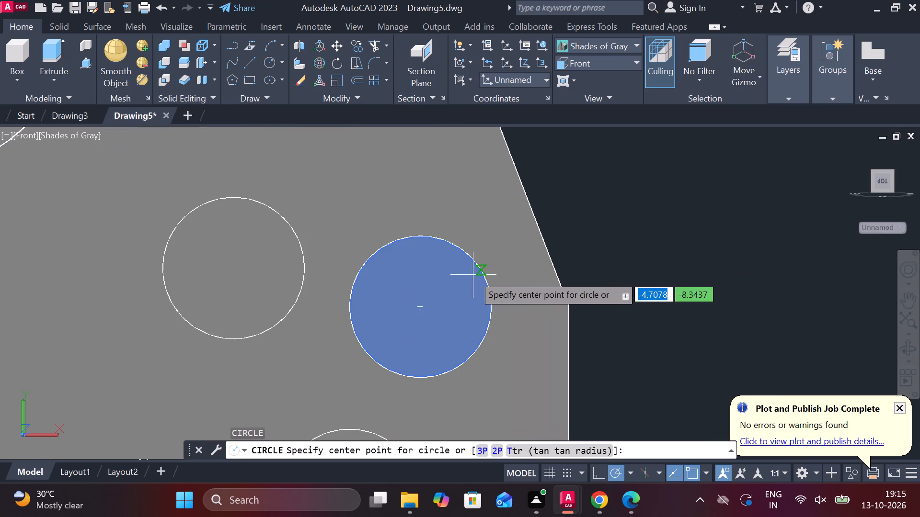
pyautogui.click(425, 307)
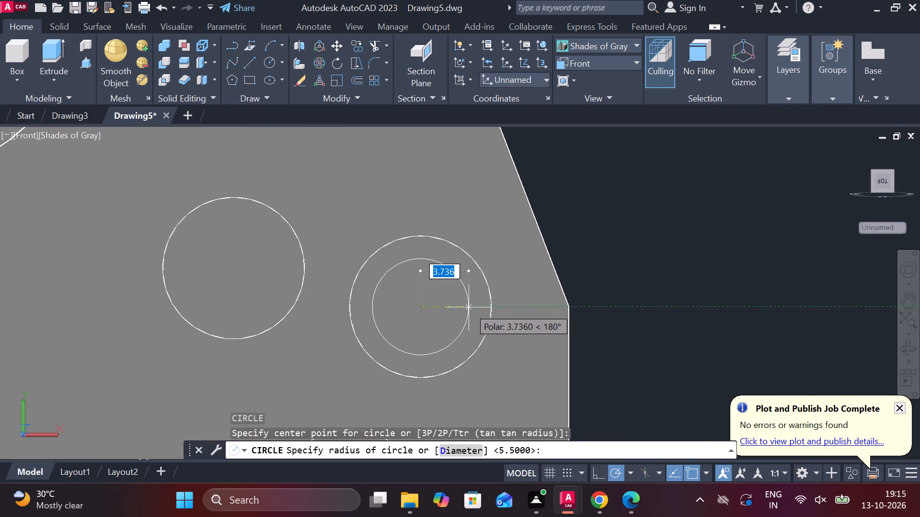
pyautogui.write('3.')
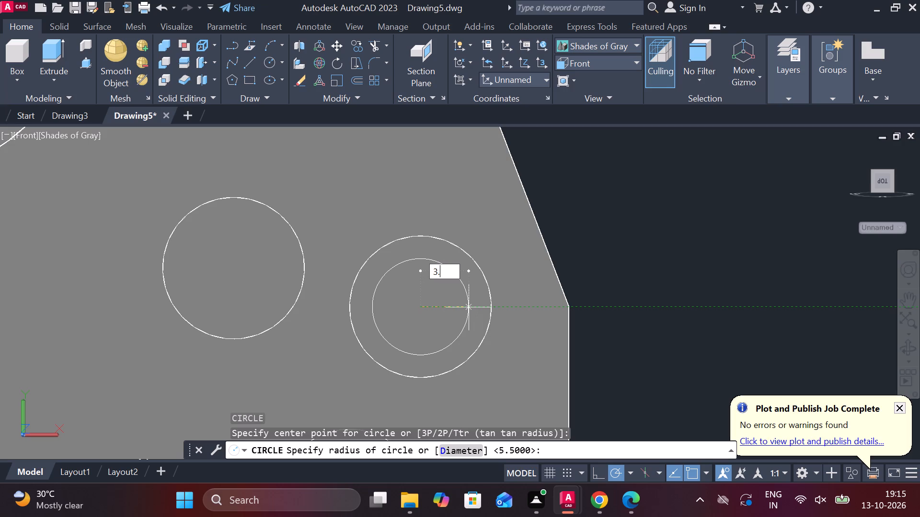
pyautogui.write('25')
pyautogui.press('space')
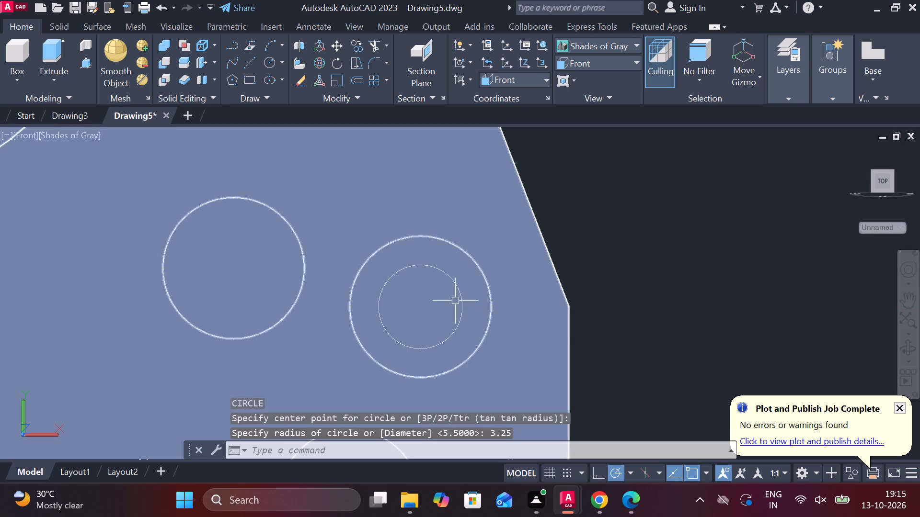
# Draw radius 3.25 circles concentric with the recess nearest the hub and with the lowest recess.
pyautogui.scroll(-1, 285, 256)
pyautogui.press('space')
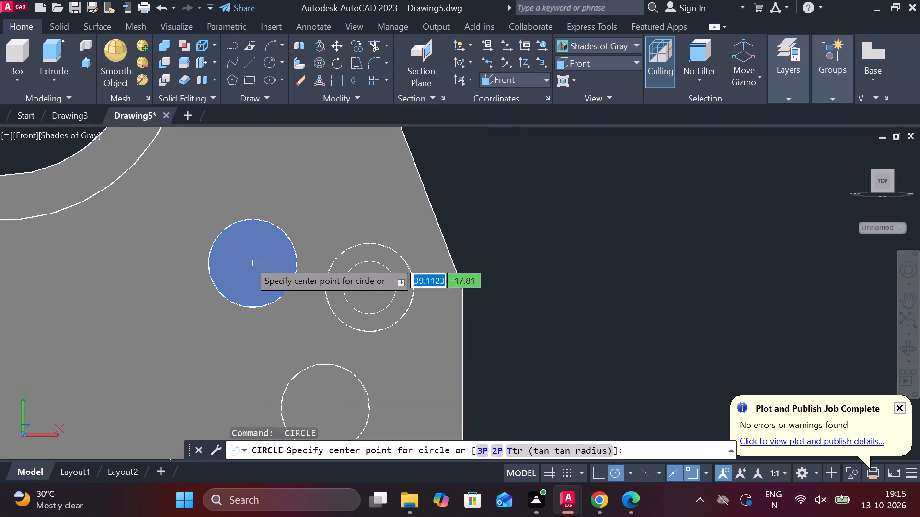
pyautogui.click(261, 263)
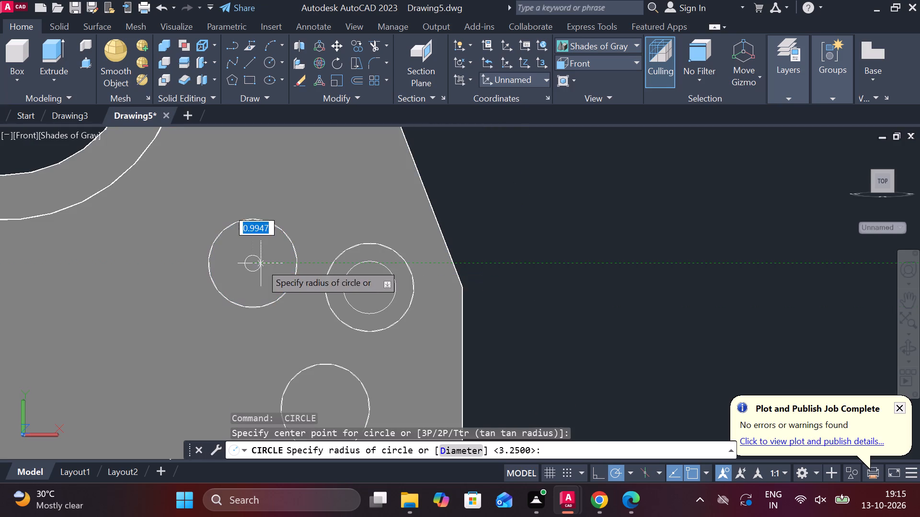
pyautogui.write('3.25')
pyautogui.press('space')
pyautogui.scroll(-2, 277, 268)
pyautogui.scroll(2, 316, 315)
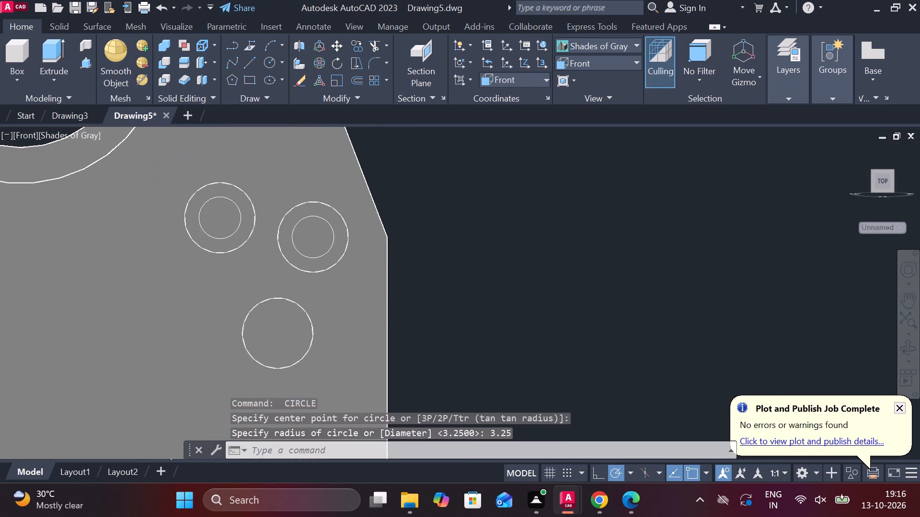
pyautogui.press('space')
pyautogui.click(285, 333)
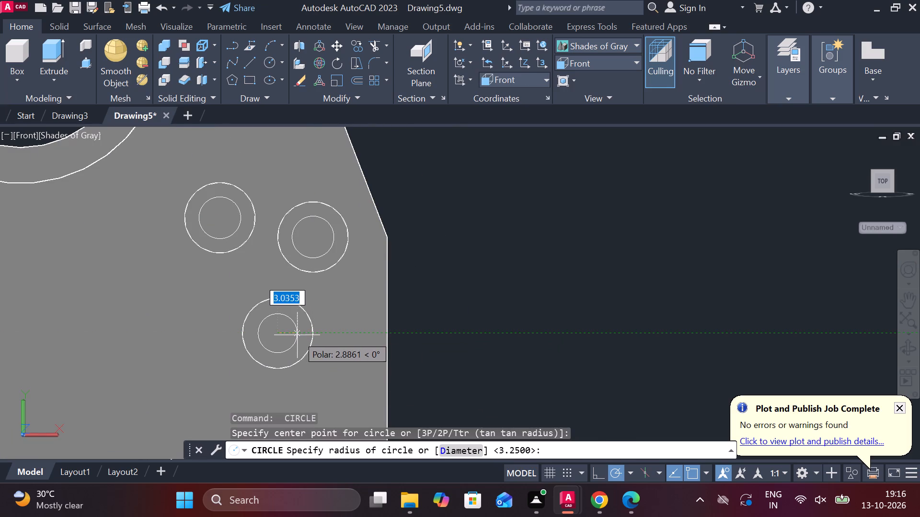
pyautogui.write('3.25')
pyautogui.press('Return')
# Presspull the radius 3.25 circles in the two upper recesses by 4 to cut smaller holes through their floors.
pyautogui.scroll(-1, 424, 294)
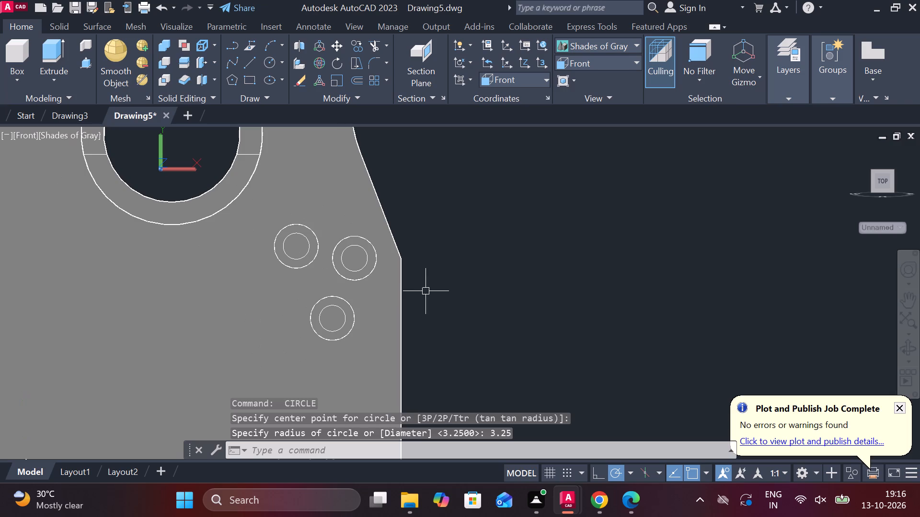
pyautogui.keyDown('shift'); pyautogui.moveTo(484, 293); pyautogui.dragTo(388, 317, button='middle'); pyautogui.keyUp('shift')
pyautogui.scroll(2, 351, 270)
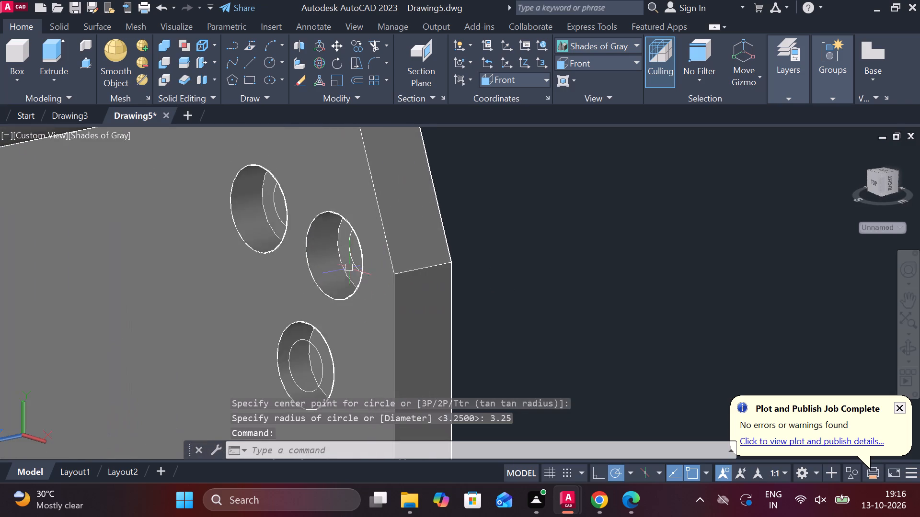
pyautogui.click(87, 60)
pyautogui.scroll(3, 335, 220)
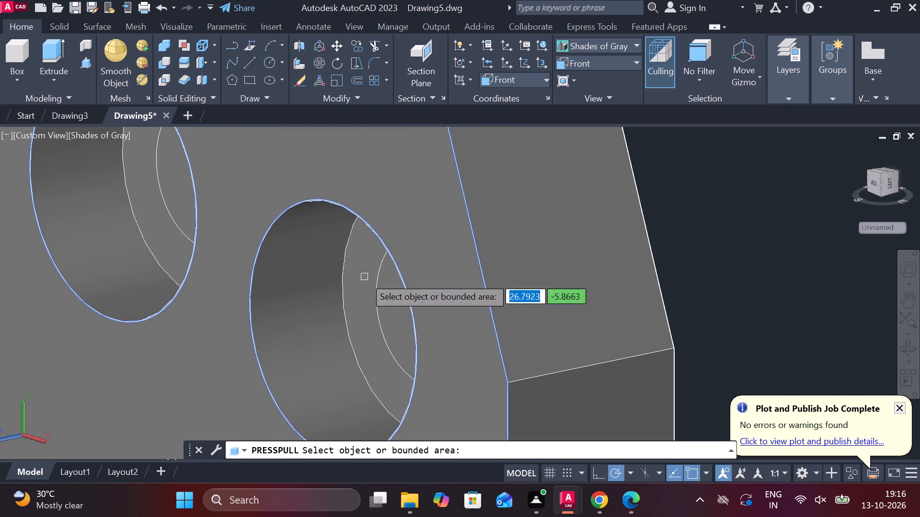
pyautogui.click(390, 315)
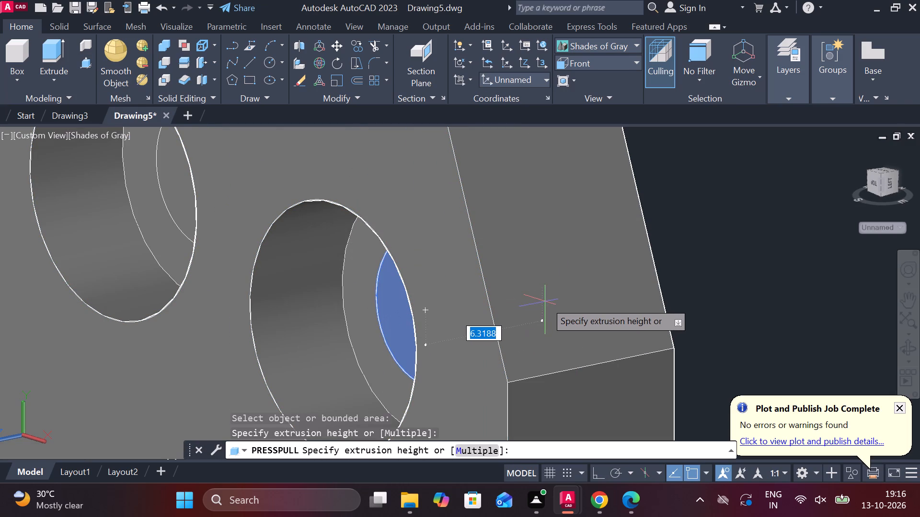
pyautogui.write('4')
pyautogui.press('space')
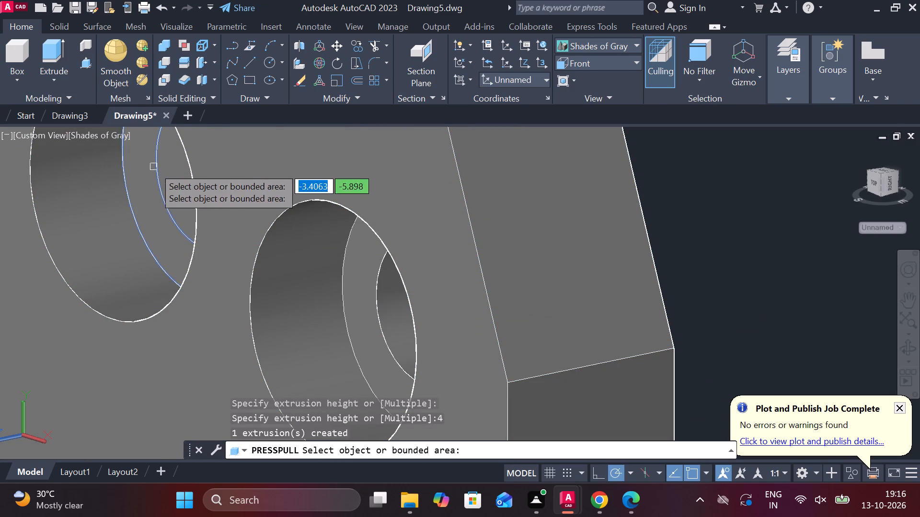
pyautogui.click(185, 175)
pyautogui.write('4')
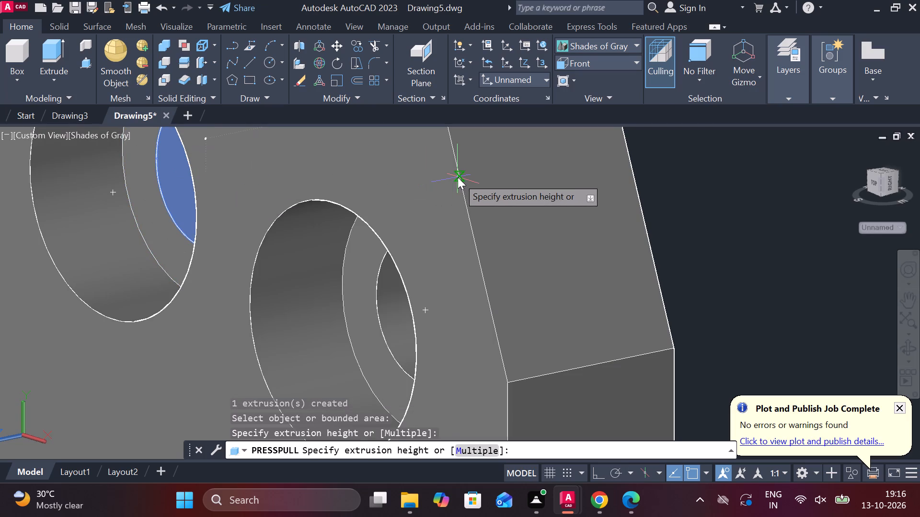
pyautogui.press('space')
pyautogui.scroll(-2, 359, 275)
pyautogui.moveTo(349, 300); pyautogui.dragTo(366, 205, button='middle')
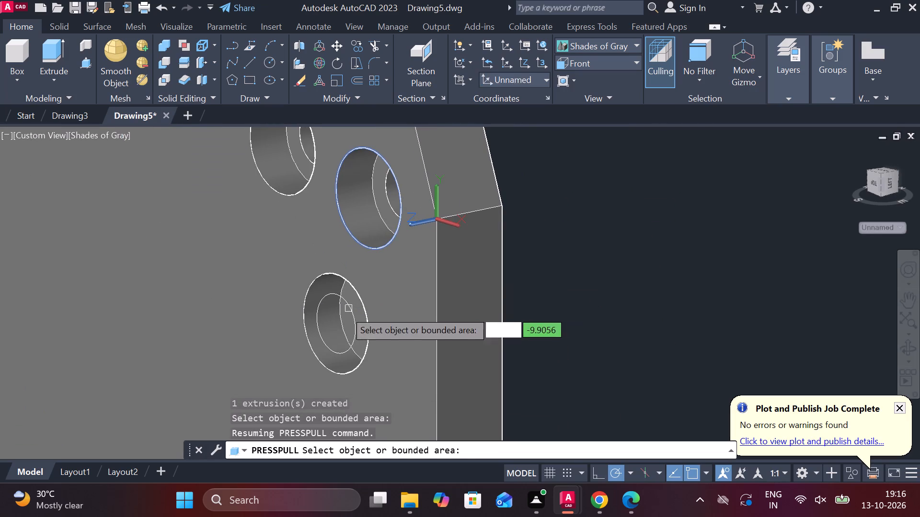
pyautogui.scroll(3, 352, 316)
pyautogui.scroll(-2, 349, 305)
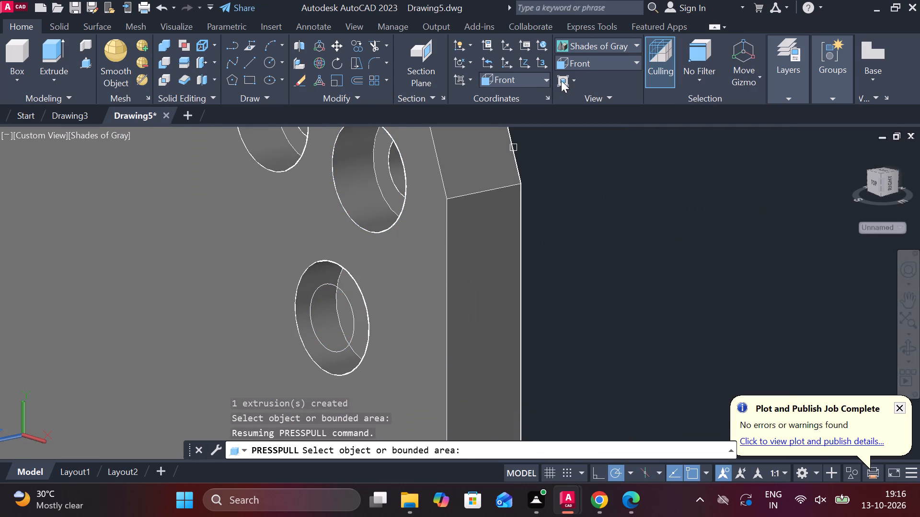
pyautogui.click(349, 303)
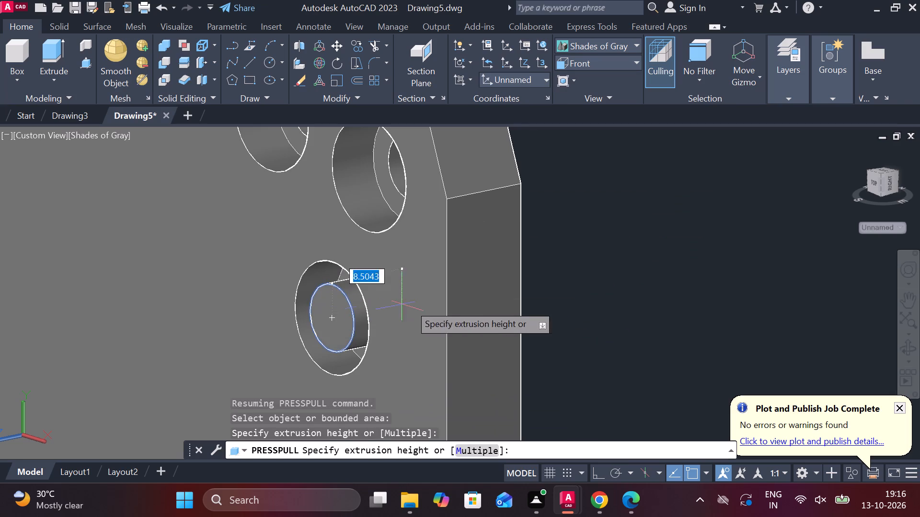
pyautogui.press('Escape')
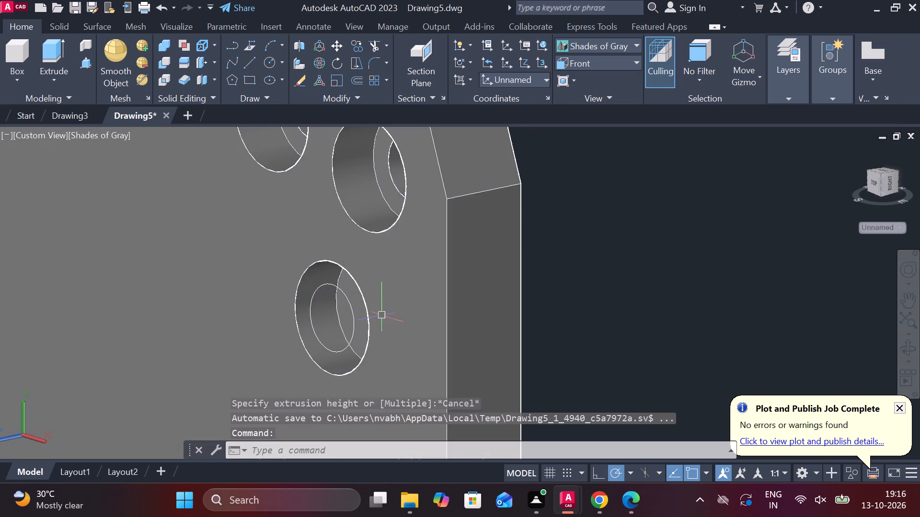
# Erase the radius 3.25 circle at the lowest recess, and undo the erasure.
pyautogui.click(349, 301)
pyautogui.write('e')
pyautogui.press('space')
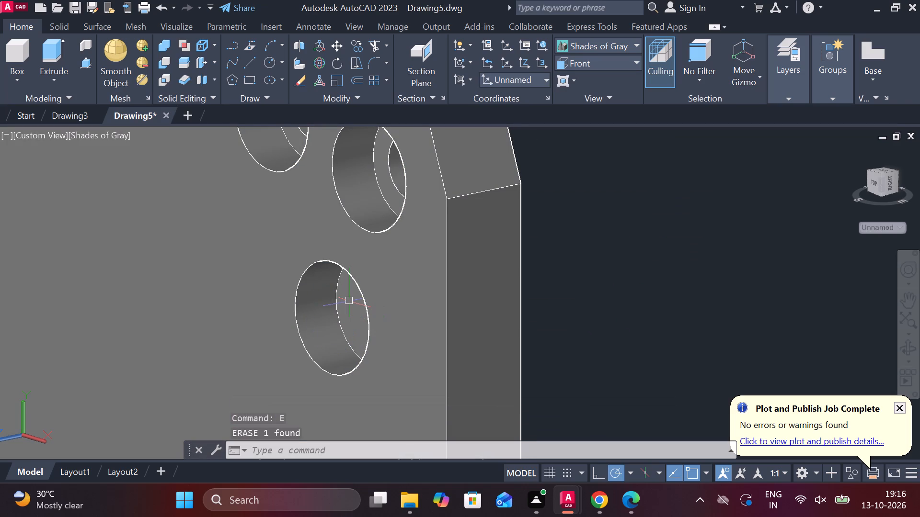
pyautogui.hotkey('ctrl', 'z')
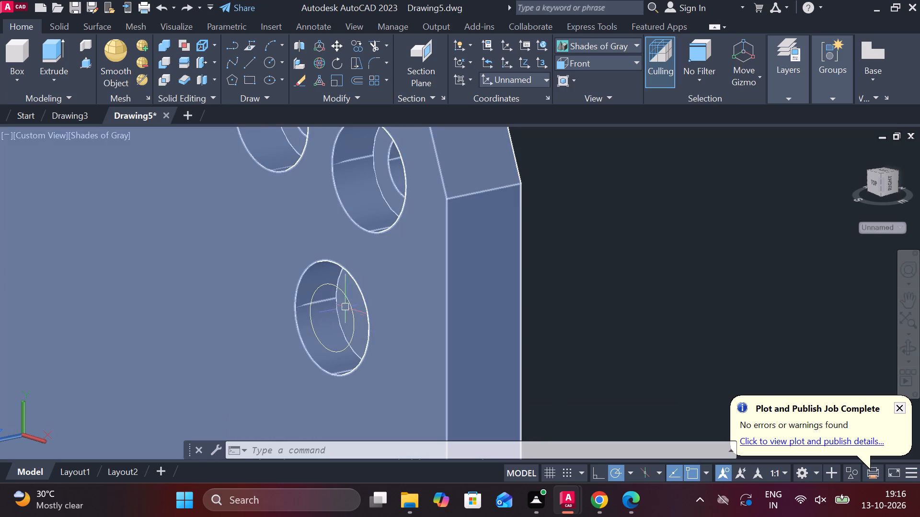
# Copy the radius 3.25 circle at the lowest recess from its centre by 5 along -Z, down to the recess floor.
pyautogui.scroll(2, 359, 323)
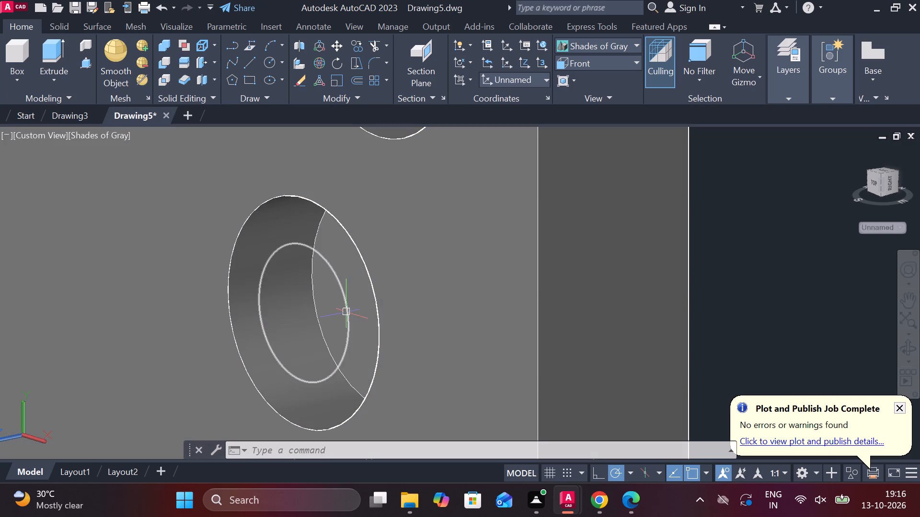
pyautogui.click(346, 311)
pyautogui.write('co')
pyautogui.press('Return')
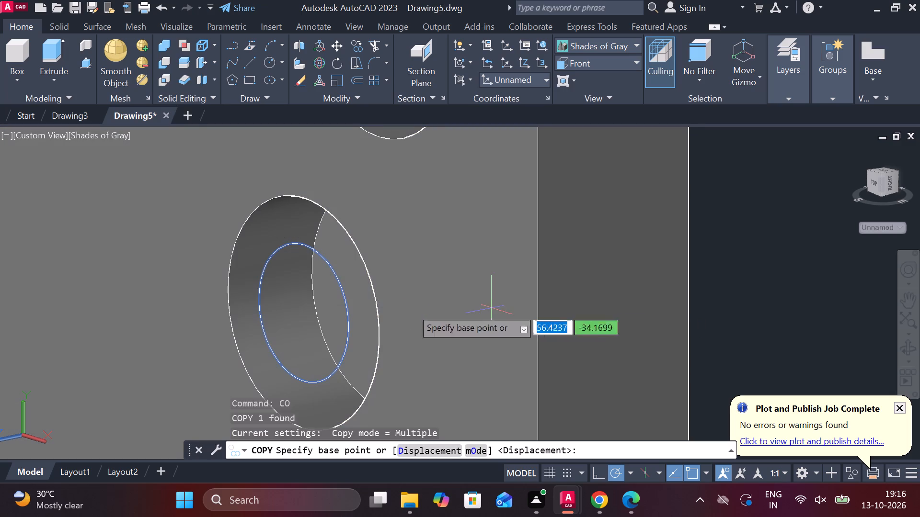
pyautogui.click(311, 313)
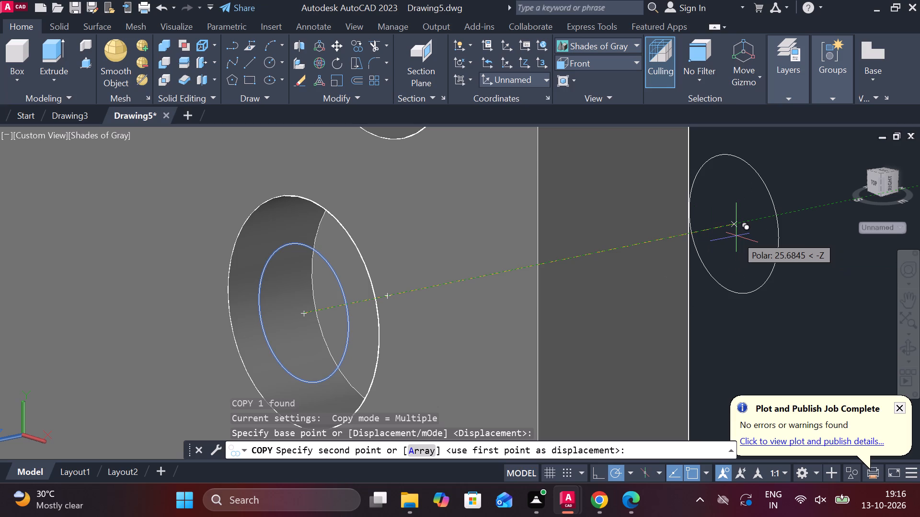
pyautogui.press('5')
pyautogui.press('Return')
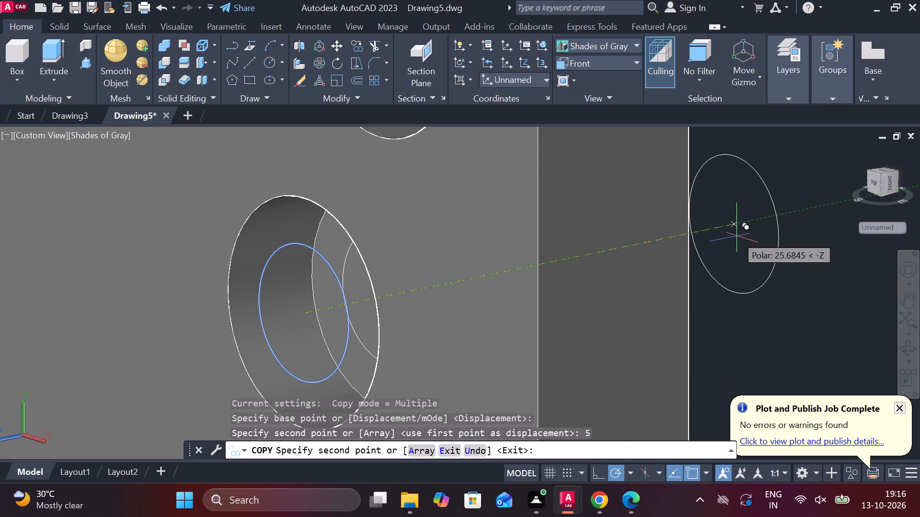
pyautogui.press('Escape')
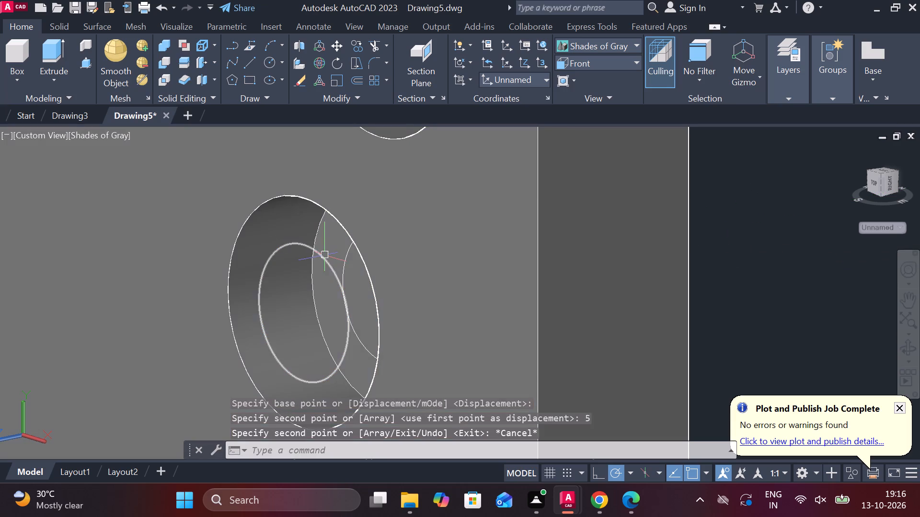
# Erase the original radius 3.25 circle at the mouth of the lowest recess.
pyautogui.click(325, 255)
pyautogui.write('e')
pyautogui.press('space')
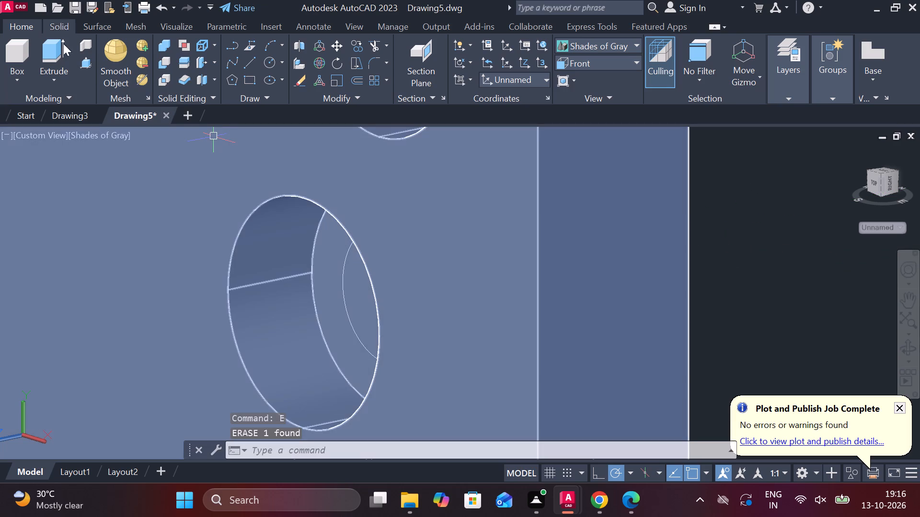
# Presspull the copied circle on the lowest recess's floor by 4 to cut the smaller hole through the plate.
pyautogui.click(81, 60)
pyautogui.click(354, 305)
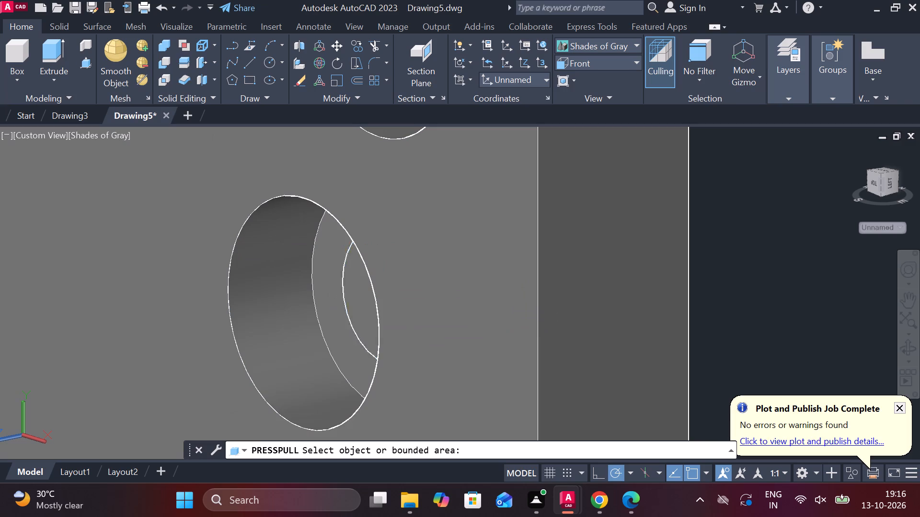
pyautogui.press('4')
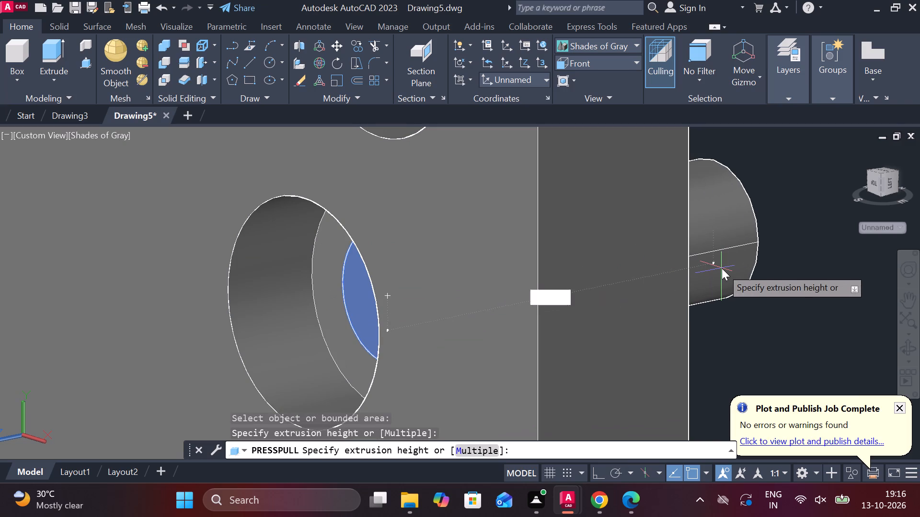
pyautogui.press('Return')
pyautogui.scroll(-2, 722, 268)
pyautogui.keyDown('shift'); pyautogui.moveTo(722, 268); pyautogui.dragTo(694, 270, button='middle'); pyautogui.keyUp('shift')
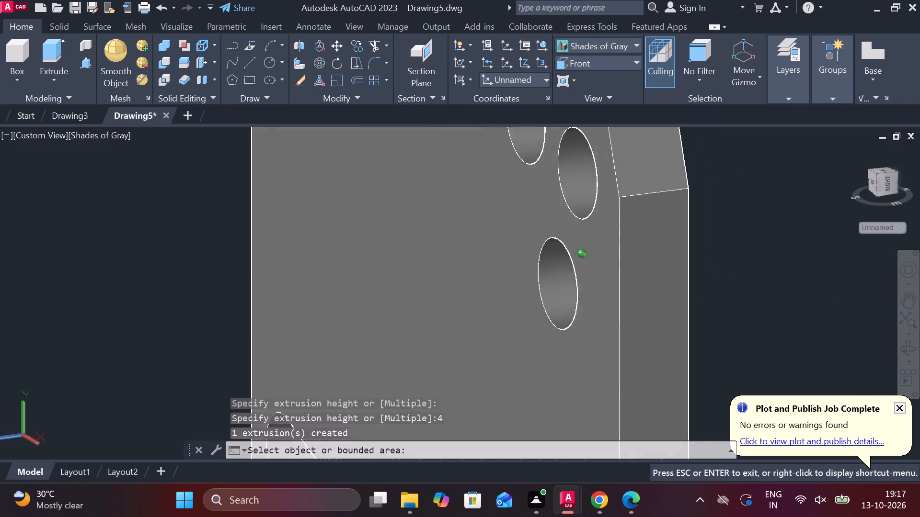
pyautogui.keyDown('shift'); pyautogui.moveTo(694, 270); pyautogui.dragTo(754, 242, button='middle'); pyautogui.keyUp('shift')
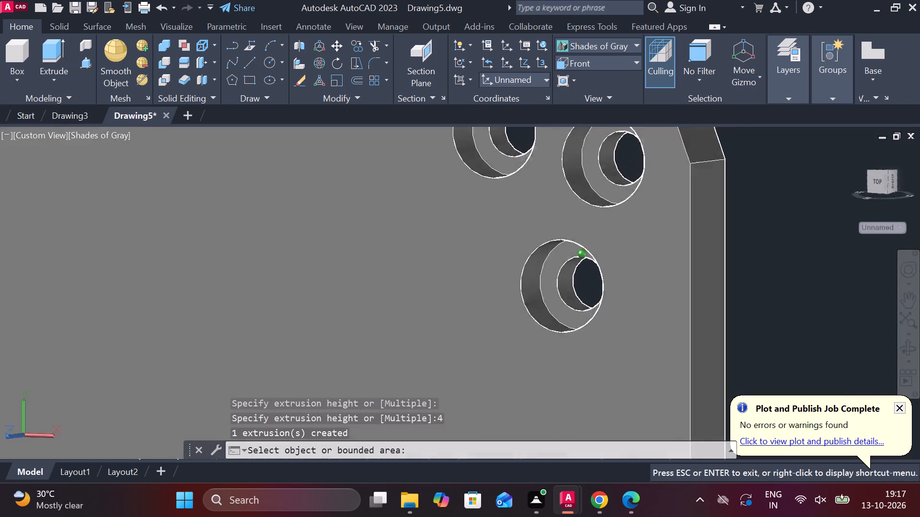
pyautogui.keyDown('shift'); pyautogui.moveTo(754, 242); pyautogui.dragTo(766, 230, button='middle'); pyautogui.keyUp('shift')
pyautogui.scroll(-2, 763, 230)
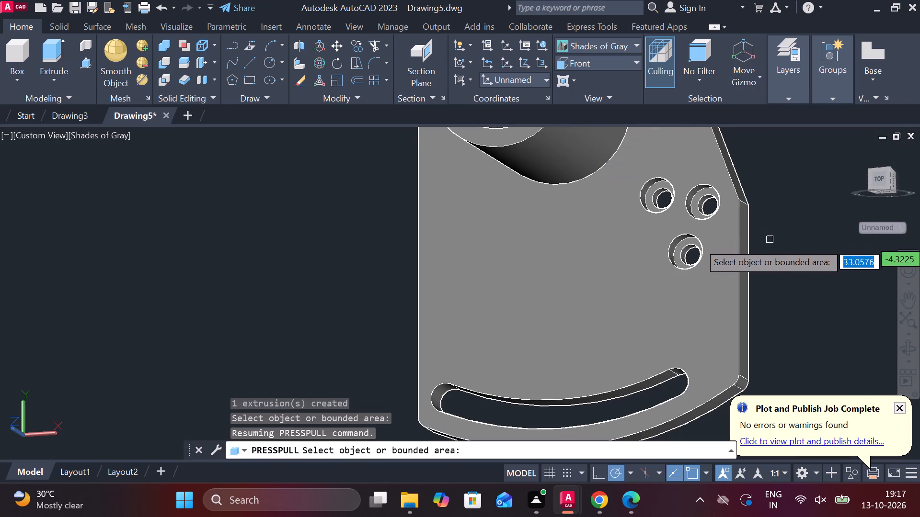
pyautogui.scroll(-1, 775, 248)
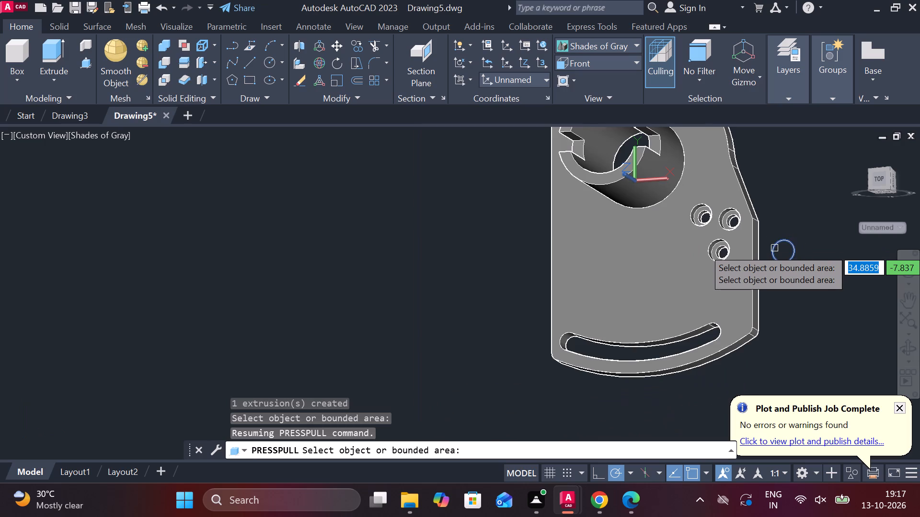
pyautogui.press('Escape')
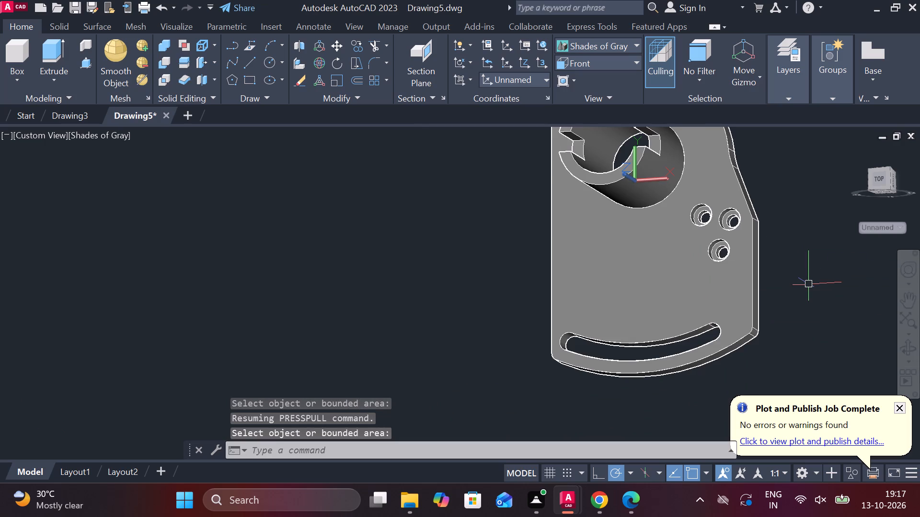
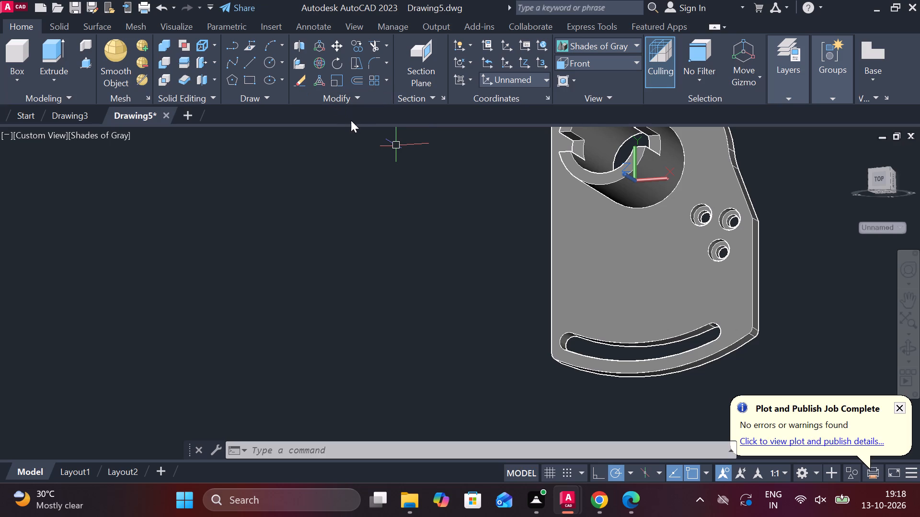
# Start Color Faces and select the plate's front face plus the hub's outer surface, bore and upper end face.
pyautogui.scroll(1, 589, 259)
pyautogui.moveTo(585, 260); pyautogui.dragTo(485, 281, button='middle')
pyautogui.scroll(-1, 474, 267)
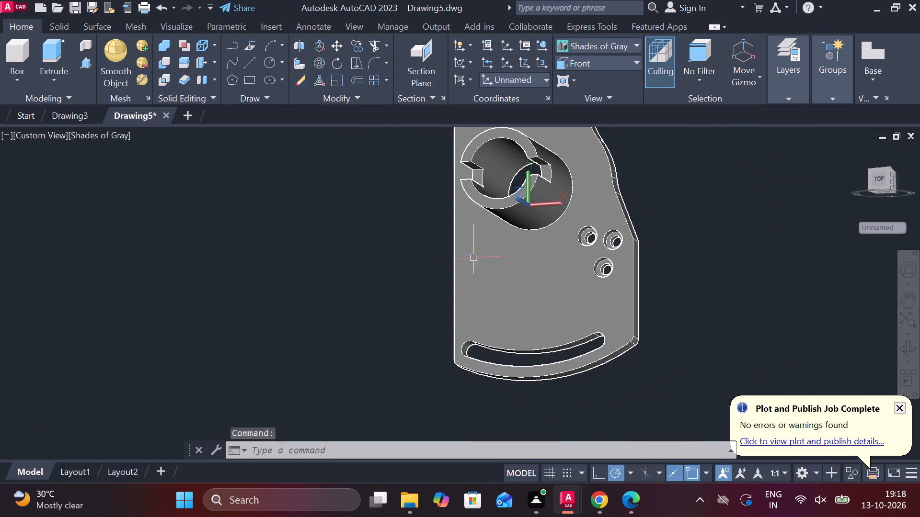
pyautogui.press('Escape')
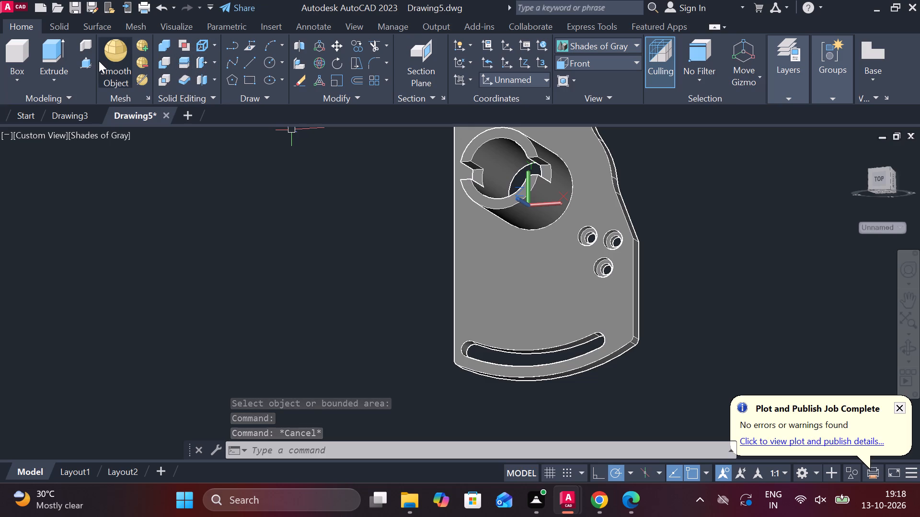
pyautogui.click(215, 77)
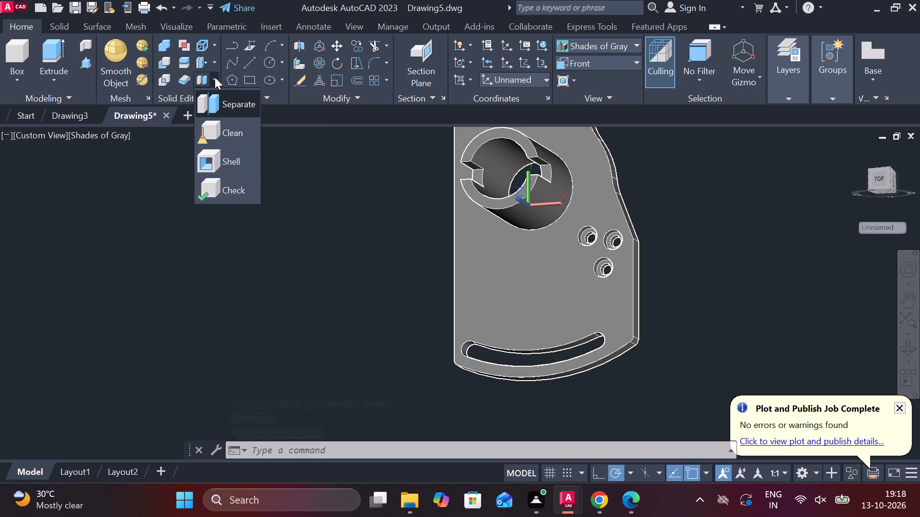
pyautogui.click(218, 58)
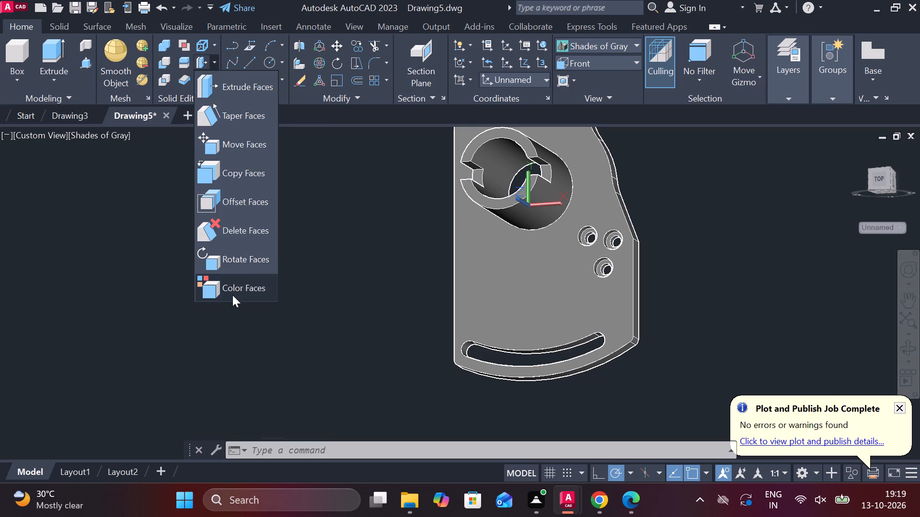
pyautogui.click(232, 295)
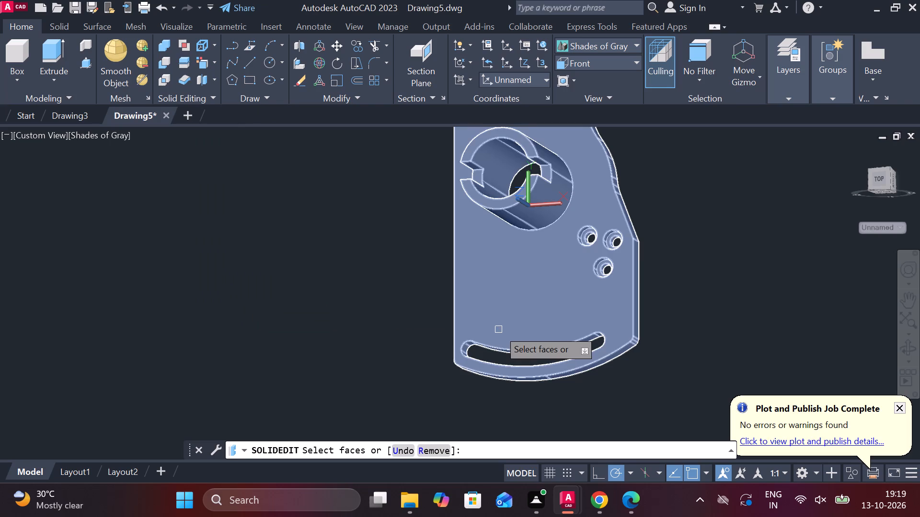
pyautogui.click(531, 290)
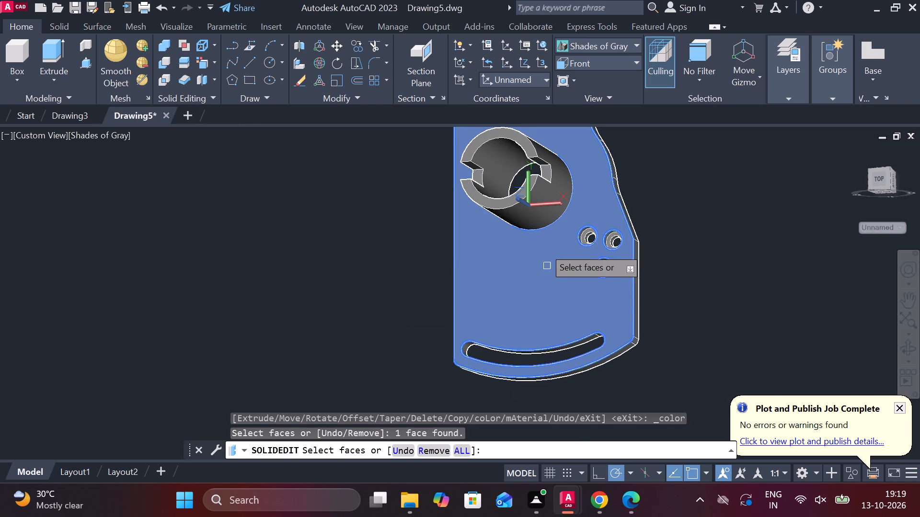
pyautogui.click(540, 212)
pyautogui.click(524, 144)
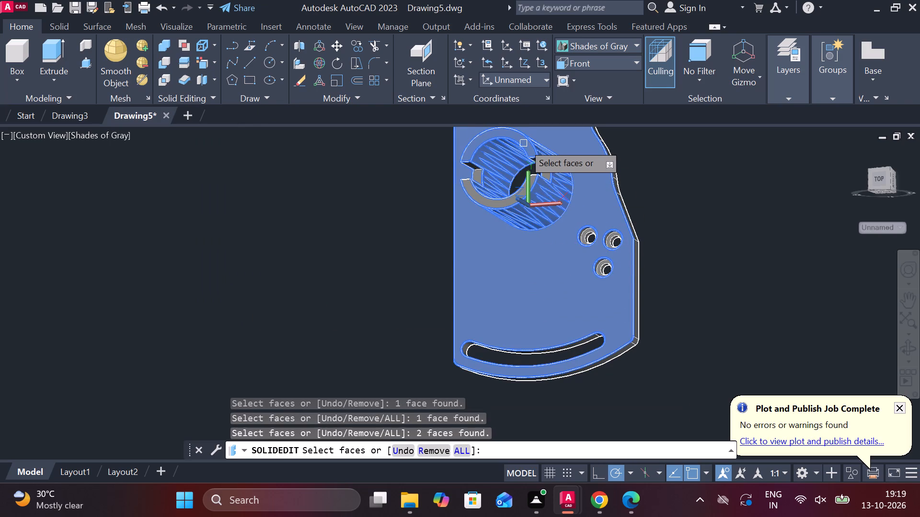
pyautogui.click(569, 238)
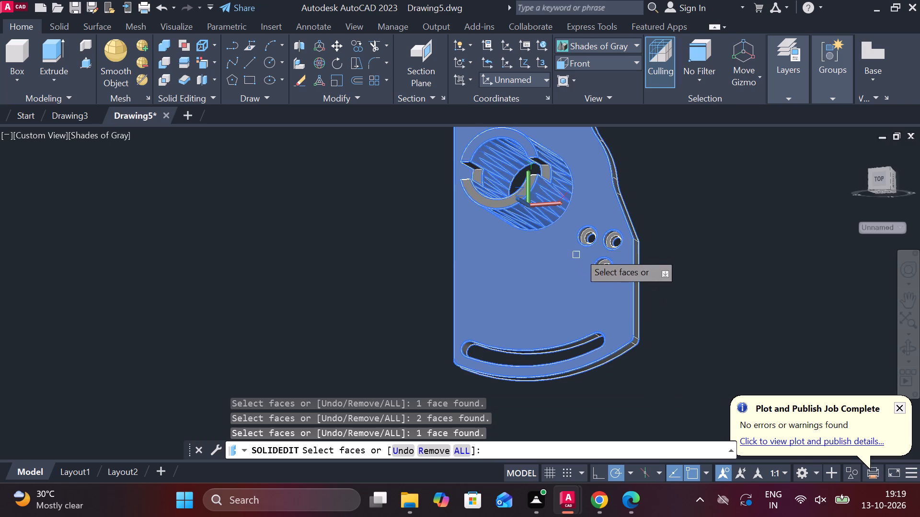
# Add the large and small bore walls and step faces of the three stepped holes to the face selection.
pyautogui.click(590, 239)
pyautogui.scroll(3, 588, 235)
pyautogui.click(588, 226)
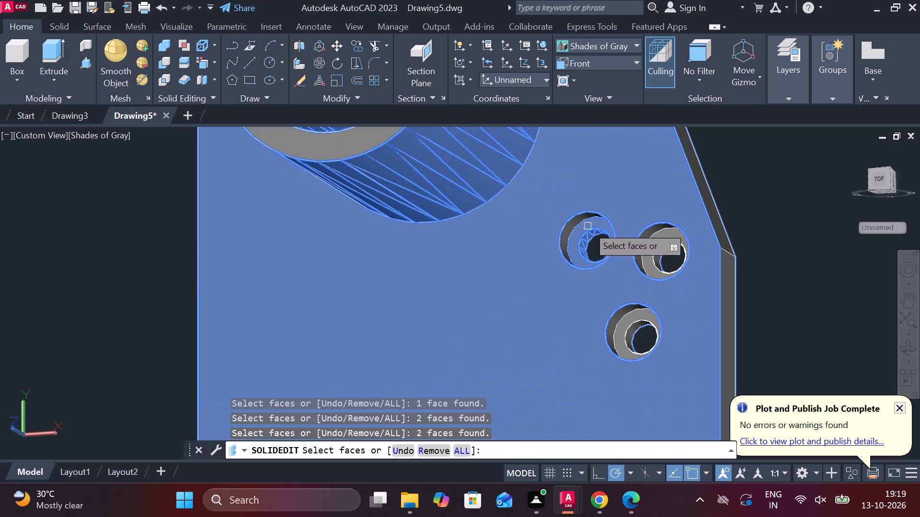
pyautogui.click(667, 236)
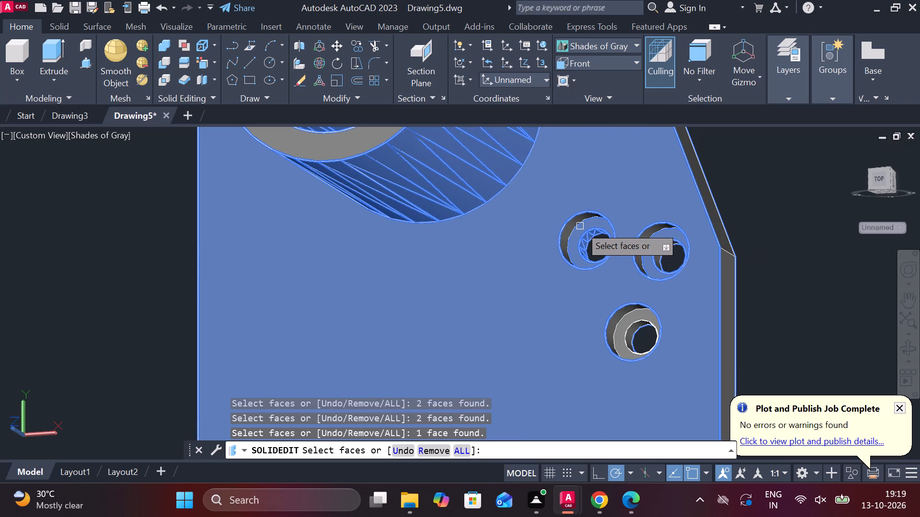
pyautogui.click(573, 227)
pyautogui.click(637, 242)
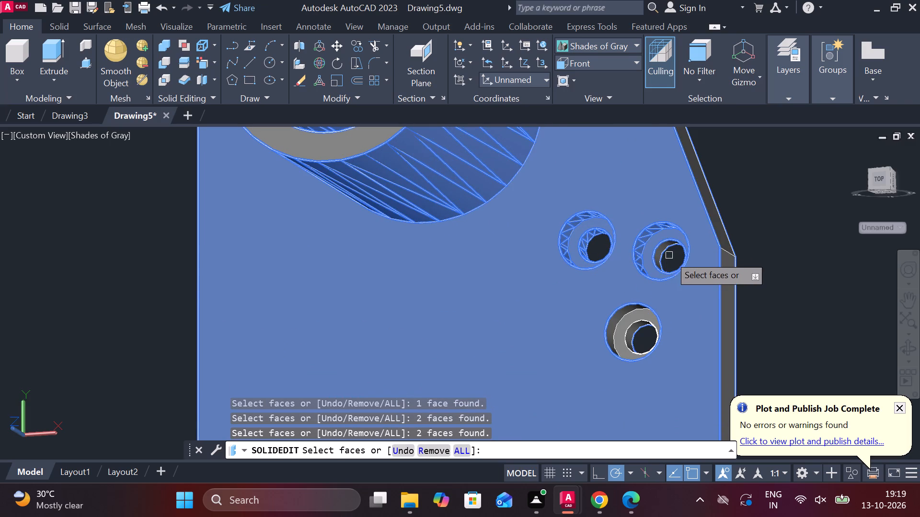
pyautogui.click(659, 251)
pyautogui.click(636, 356)
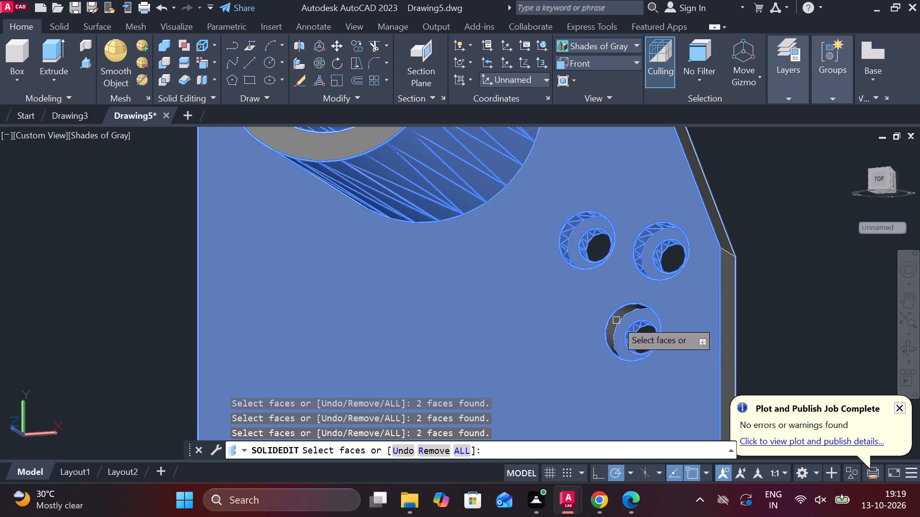
pyautogui.click(617, 321)
# Add the end walls and upper curved wall of the plate's lower arc slot to the face selection.
pyautogui.scroll(-3, 617, 319)
pyautogui.scroll(3, 555, 379)
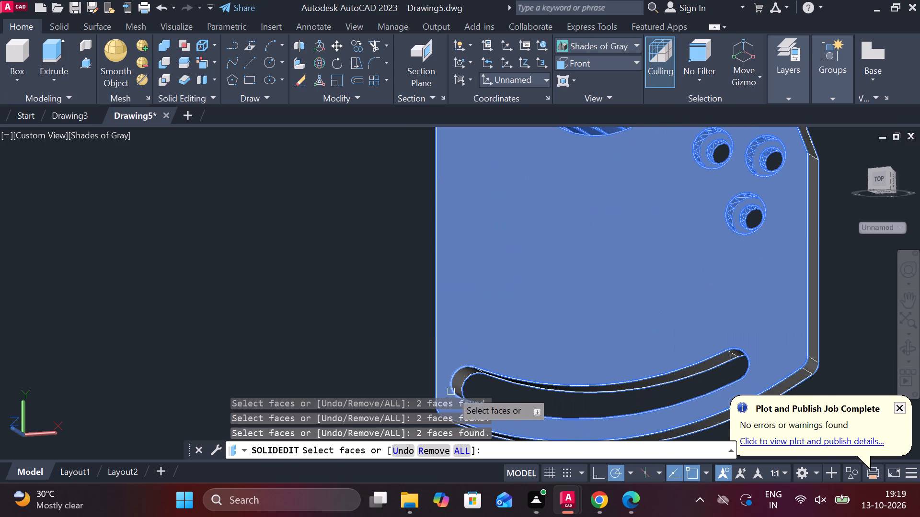
pyautogui.click(456, 381)
pyautogui.click(638, 389)
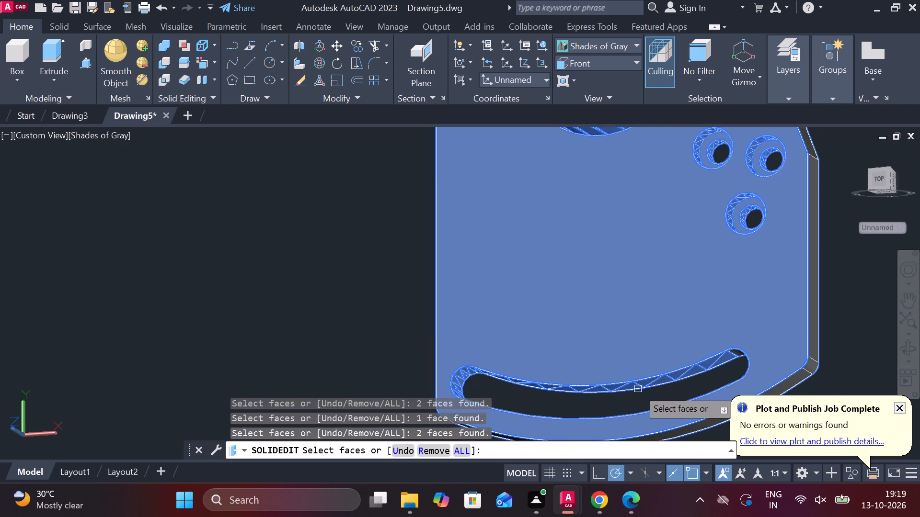
pyautogui.click(738, 353)
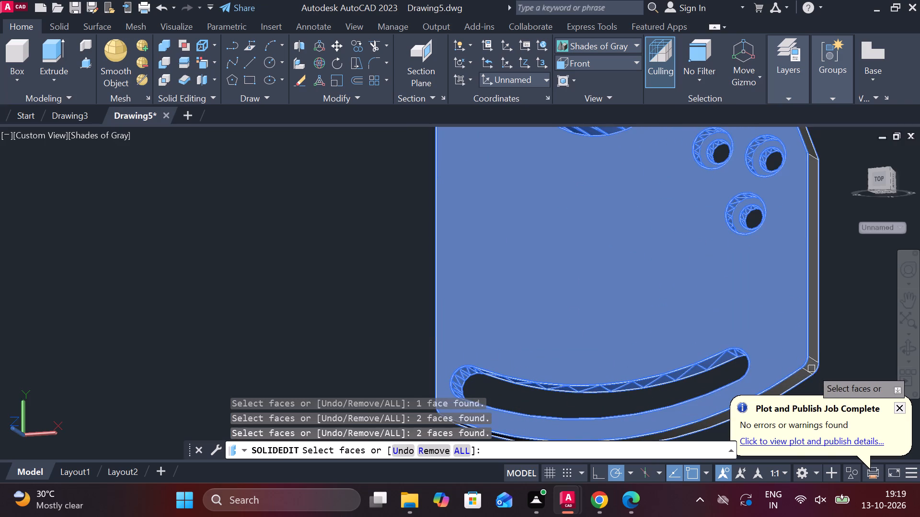
# Add the plate's bottom curved edge, its rounded corner and the contoured edge faces beside the three holes to the selection.
pyautogui.click(812, 369)
pyautogui.click(814, 337)
pyautogui.moveTo(813, 337); pyautogui.dragTo(686, 243, button='middle')
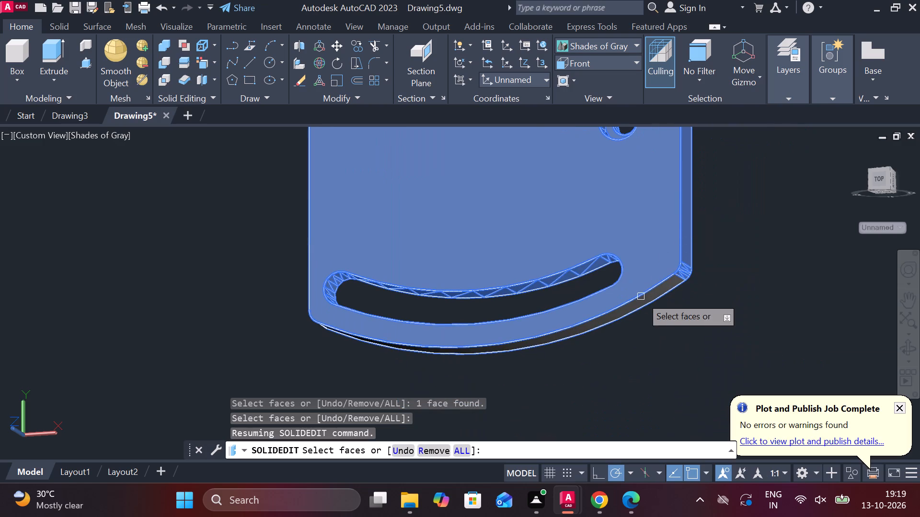
pyautogui.click(642, 301)
pyautogui.scroll(-2, 687, 295)
pyautogui.scroll(1, 708, 268)
pyautogui.keyDown('shift'); pyautogui.moveTo(714, 264); pyautogui.dragTo(655, 331, button='middle'); pyautogui.keyUp('shift')
pyautogui.click(644, 212)
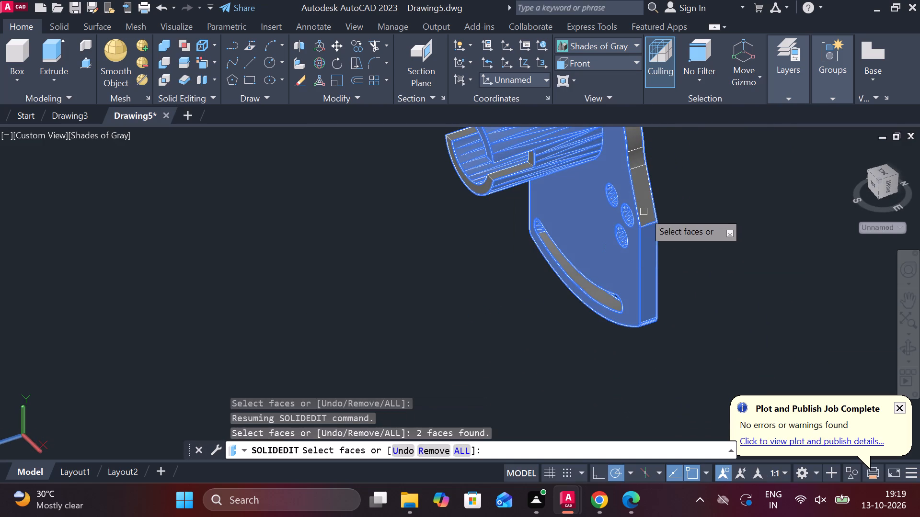
pyautogui.moveTo(642, 230); pyautogui.dragTo(632, 317, button='middle')
pyautogui.click(620, 215)
pyautogui.click(600, 167)
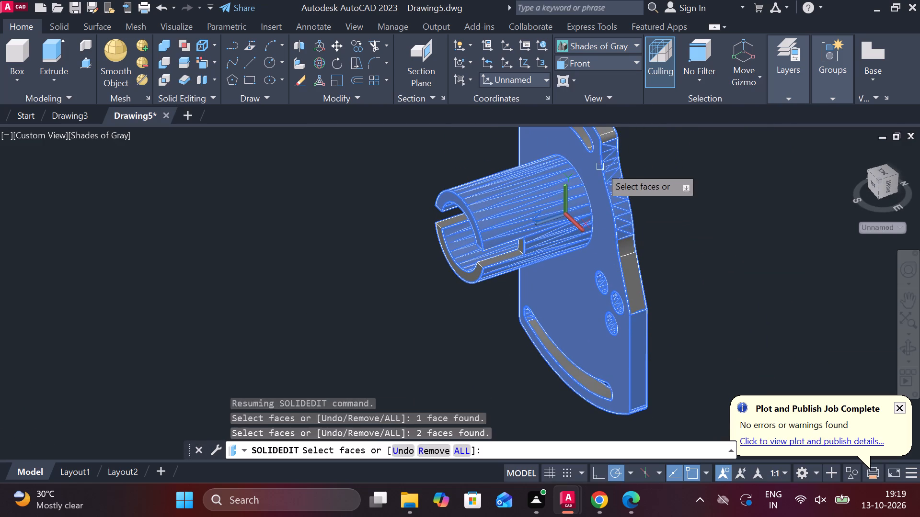
pyautogui.click(607, 139)
pyautogui.click(643, 276)
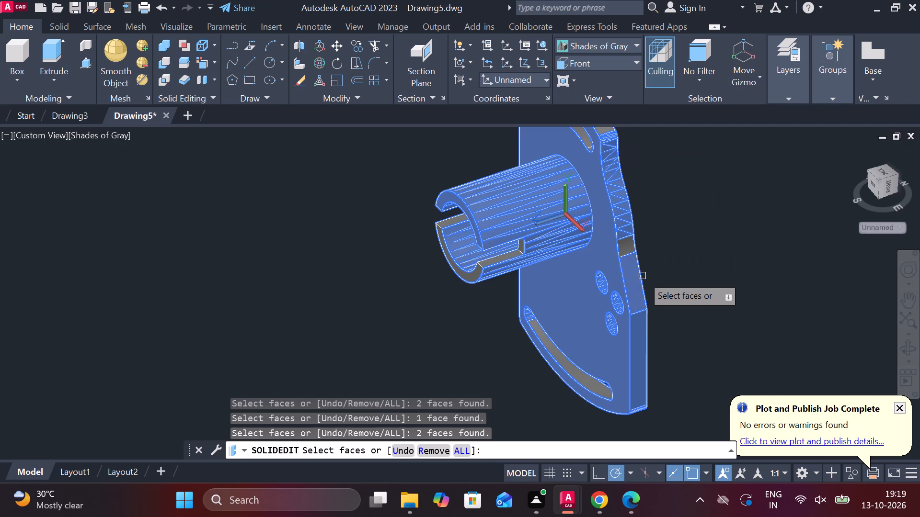
pyautogui.click(624, 253)
# Add the lower side face and inner end face of the hub's notch nearest the three holes to the selection.
pyautogui.click(510, 266)
pyautogui.click(499, 259)
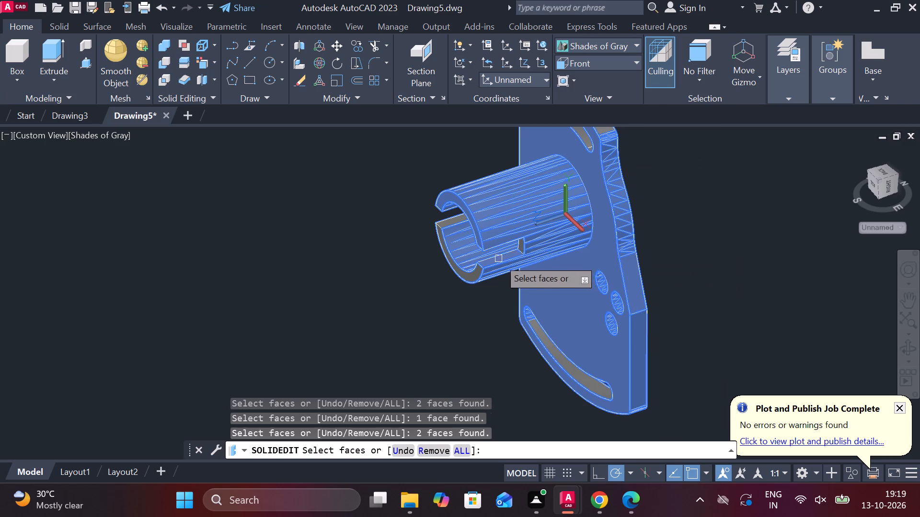
pyautogui.click(519, 241)
pyautogui.click(518, 245)
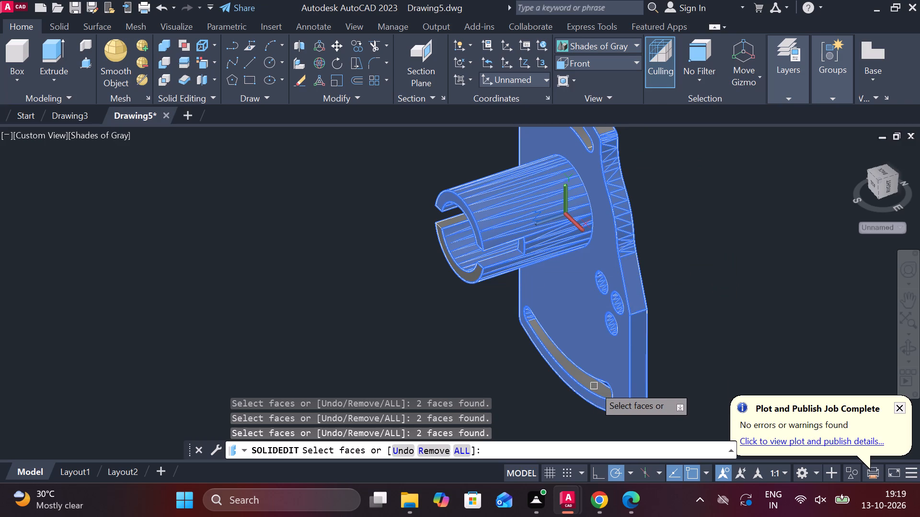
# Add the remaining lower curved wall of the plate's lower arc slot to the face selection.
pyautogui.click(594, 386)
pyautogui.click(586, 379)
pyautogui.scroll(3, 574, 378)
pyautogui.click(557, 357)
pyautogui.scroll(-1, 442, 235)
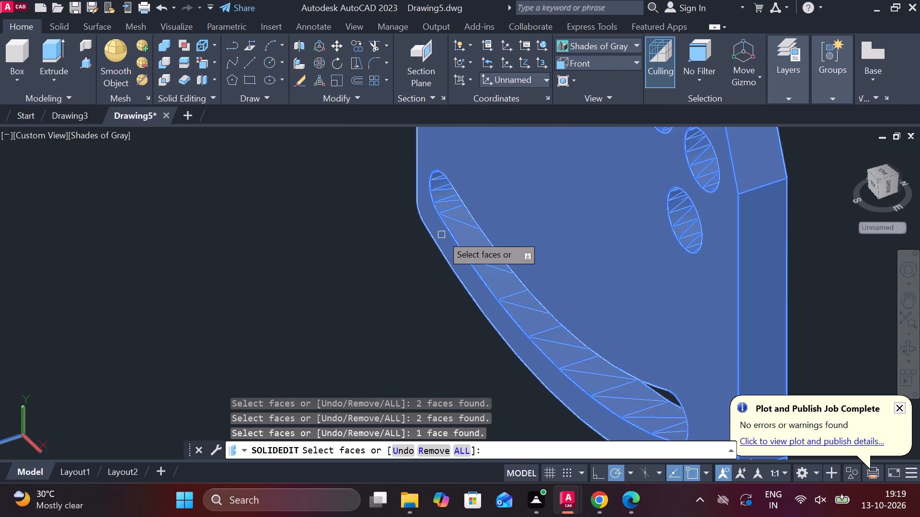
# Add the hub's lower end face and the lower side face of its opposite notch to the selection.
pyautogui.scroll(-1, 442, 235)
pyautogui.scroll(2, 304, 160)
pyautogui.moveTo(365, 170); pyautogui.dragTo(401, 314, button='middle')
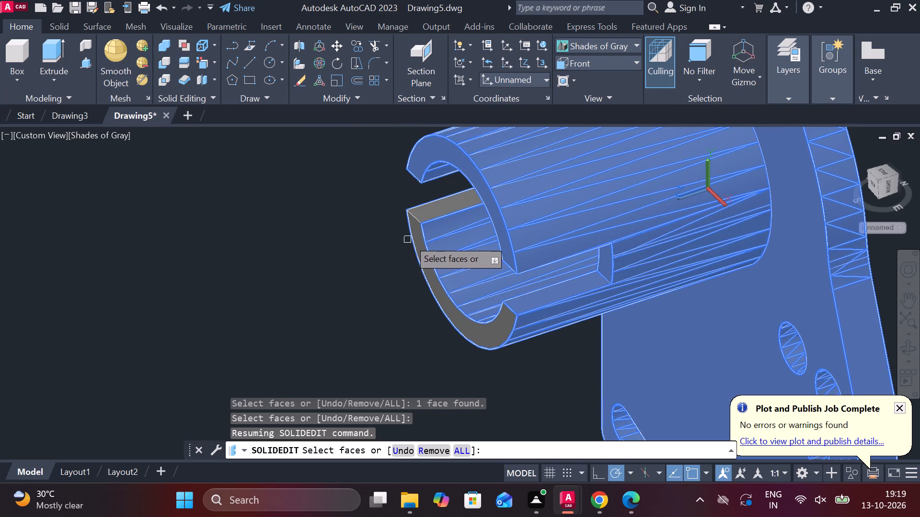
pyautogui.click(415, 236)
pyautogui.click(429, 210)
pyautogui.scroll(-2, 561, 235)
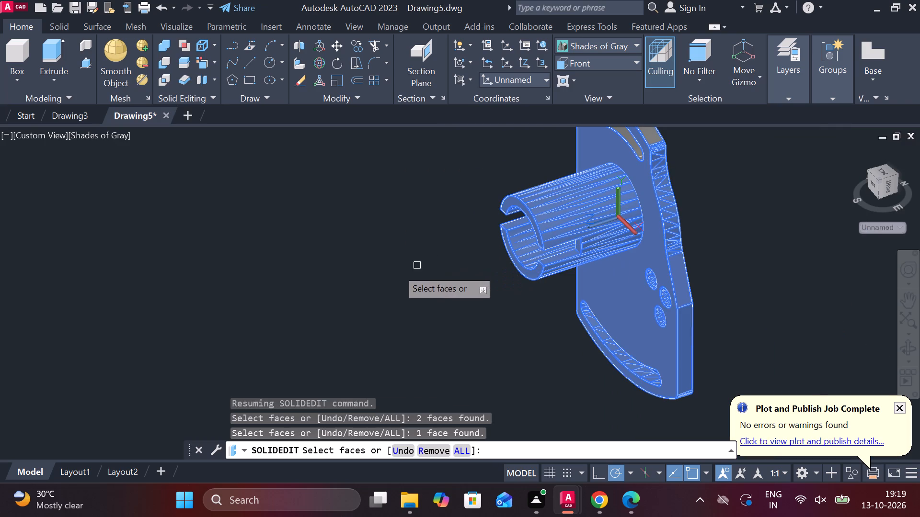
# Add the plate's long straight side edge, top curved edge and the rounded corner between them to the selection.
pyautogui.keyDown('shift'); pyautogui.moveTo(388, 272); pyautogui.dragTo(576, 258, button='middle'); pyautogui.keyUp('shift')
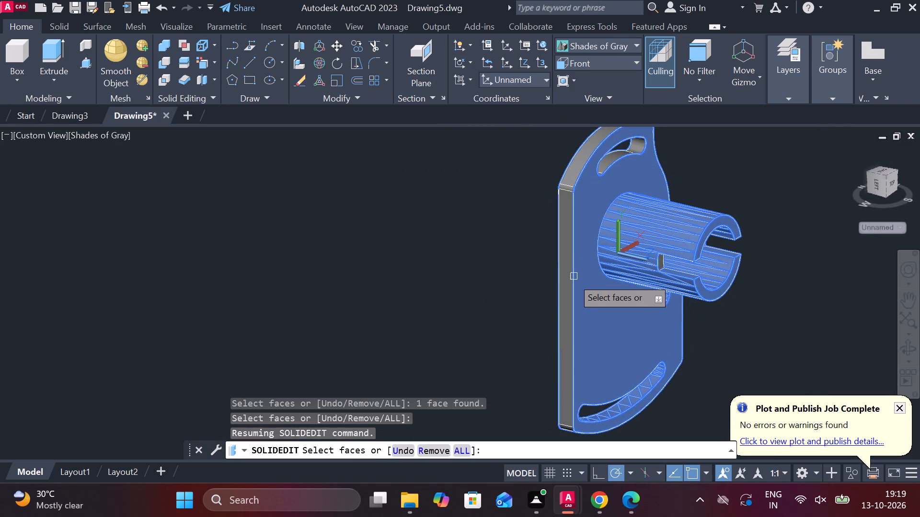
pyautogui.click(572, 281)
pyautogui.click(569, 179)
pyautogui.moveTo(570, 179); pyautogui.dragTo(501, 287, button='middle')
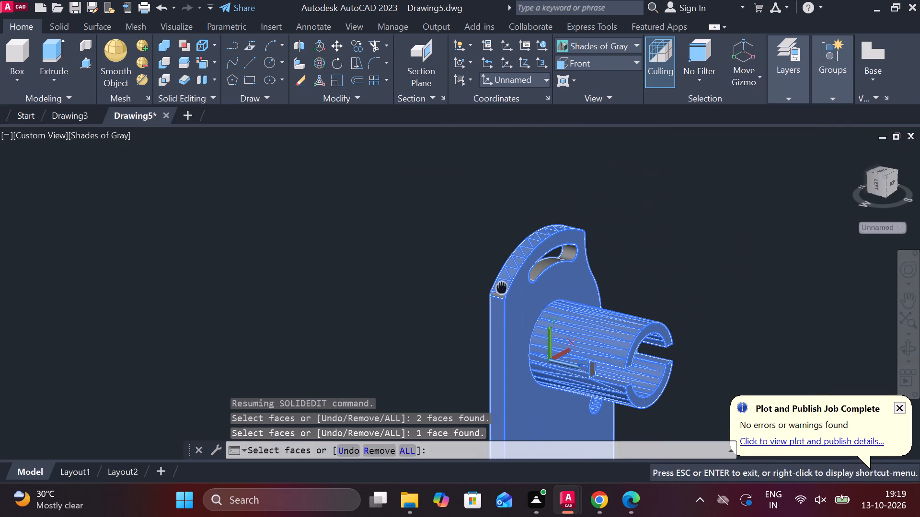
pyautogui.moveTo(501, 287); pyautogui.dragTo(499, 287, button='middle')
pyautogui.scroll(3, 492, 294)
pyautogui.click(492, 301)
# Add the lower curved wall and both rounded end walls of the plate's upper arc slot to the selection.
pyautogui.click(625, 233)
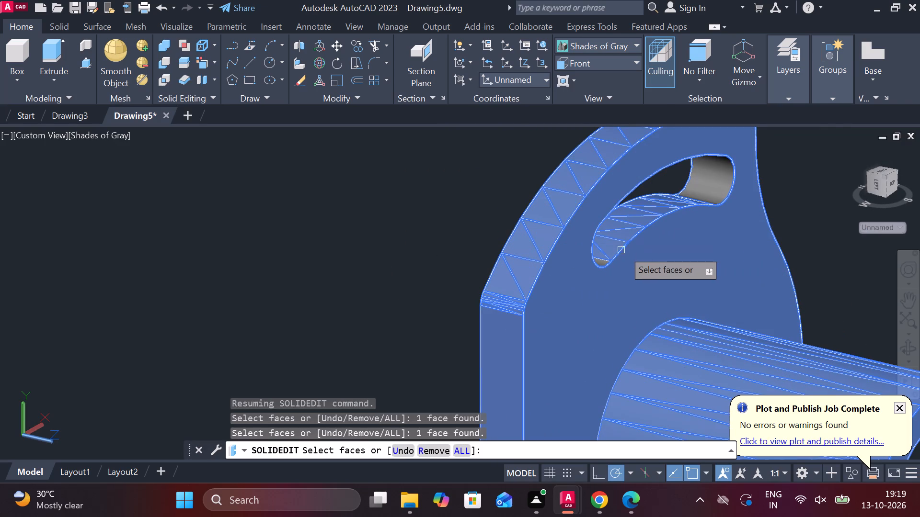
pyautogui.click(720, 184)
pyautogui.click(711, 188)
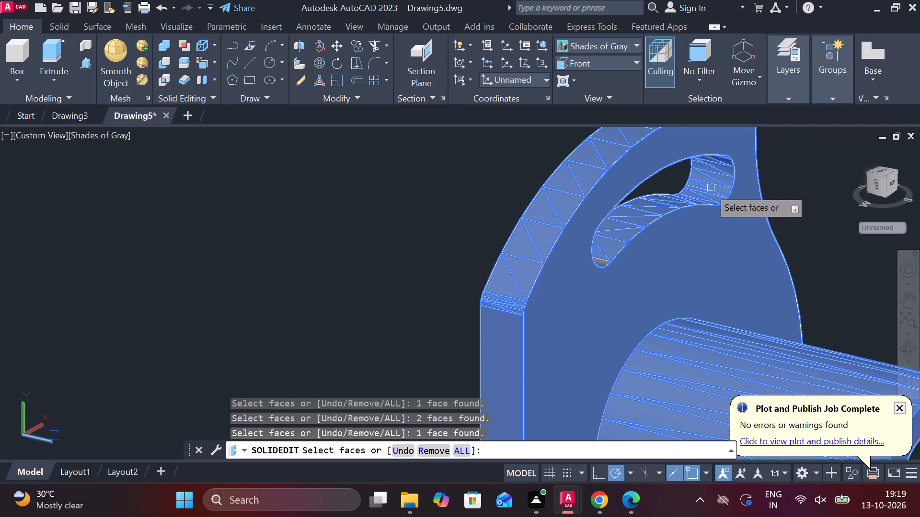
pyautogui.scroll(-1, 703, 196)
pyautogui.keyDown('shift'); pyautogui.moveTo(711, 217); pyautogui.dragTo(587, 265, button='middle'); pyautogui.keyUp('shift')
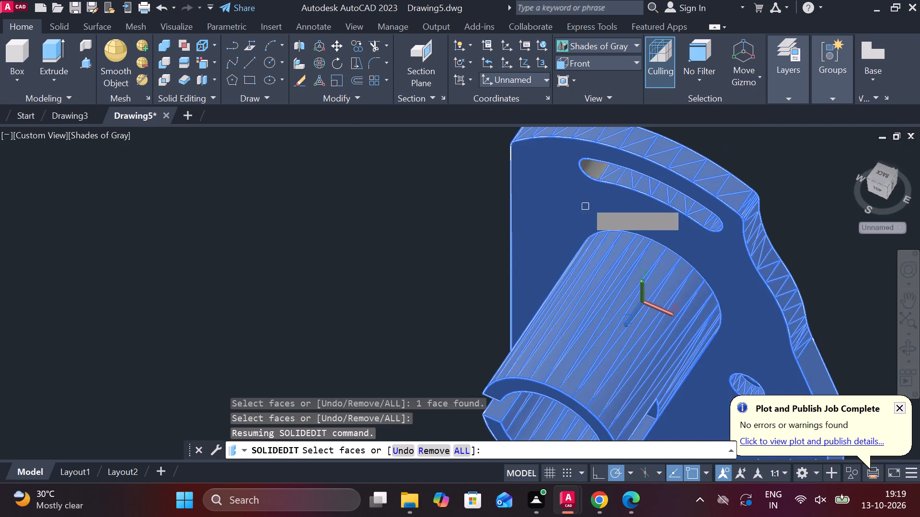
pyautogui.scroll(2, 586, 190)
pyautogui.click(603, 151)
# Add the remaining inner end face of the hub's notch, on the plate's straight-edge side, to the selection.
pyautogui.scroll(-3, 605, 156)
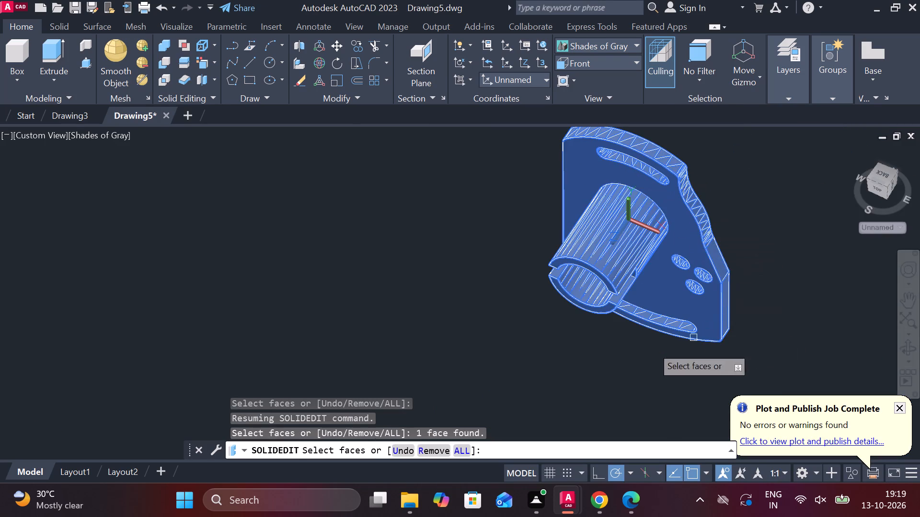
pyautogui.scroll(1, 582, 344)
pyautogui.scroll(1, 574, 303)
pyautogui.keyDown('shift'); pyautogui.moveTo(574, 303); pyautogui.dragTo(619, 250, button='middle'); pyautogui.keyUp('shift')
pyautogui.scroll(-1, 611, 239)
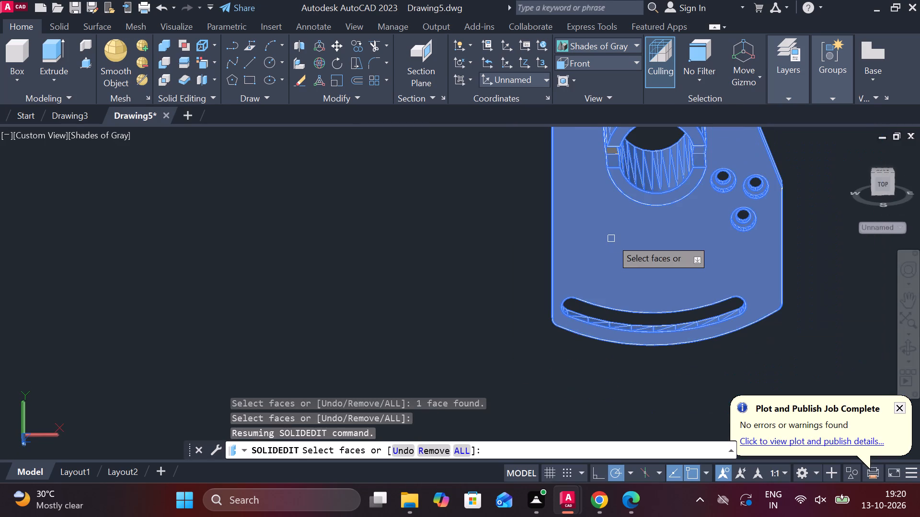
pyautogui.scroll(1, 608, 188)
pyautogui.moveTo(608, 188); pyautogui.dragTo(568, 254, button='middle')
pyautogui.scroll(2, 578, 221)
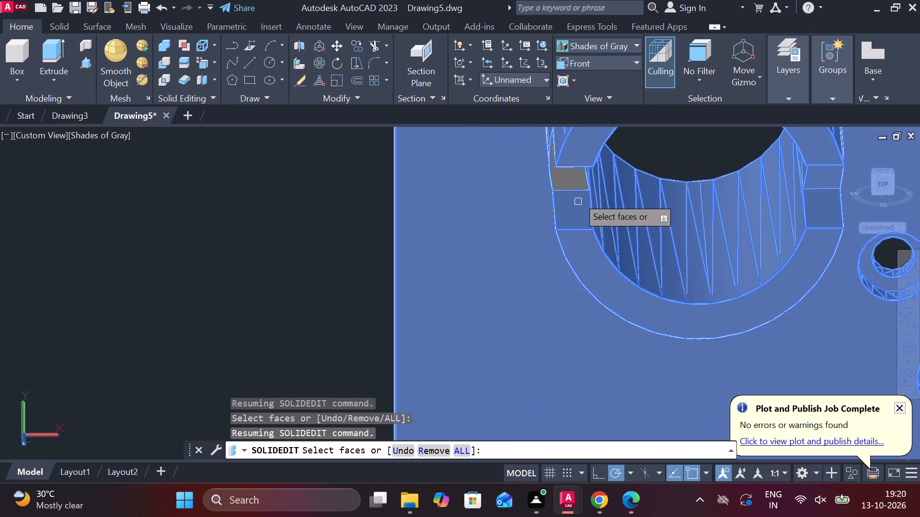
pyautogui.click(575, 187)
# Add the upper curved wall of the plate's upper arc slot to the face selection.
pyautogui.scroll(-1, 568, 223)
pyautogui.keyDown('shift'); pyautogui.moveTo(570, 342); pyautogui.dragTo(573, 303, button='middle'); pyautogui.keyUp('shift')
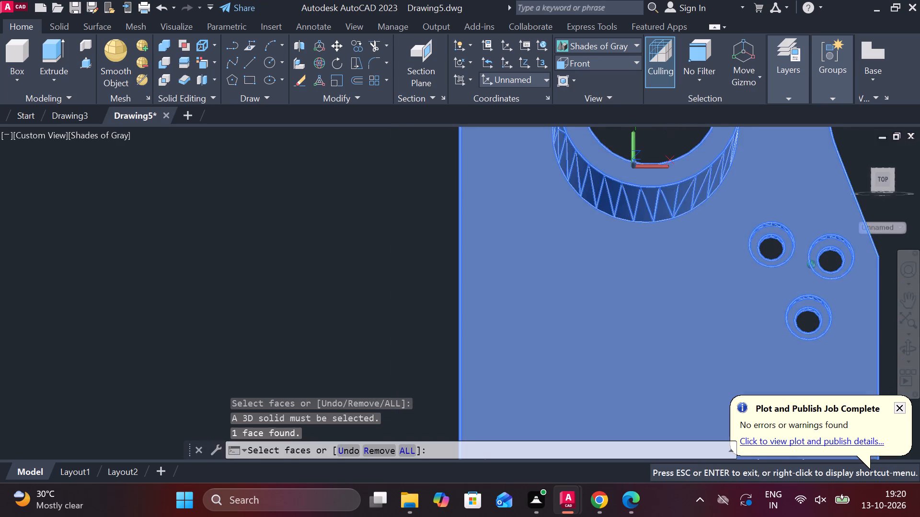
pyautogui.keyDown('shift'); pyautogui.moveTo(573, 303); pyautogui.dragTo(576, 333, button='middle'); pyautogui.keyUp('shift')
pyautogui.scroll(-2, 576, 304)
pyautogui.keyDown('shift'); pyautogui.moveTo(720, 320); pyautogui.dragTo(603, 328, button='middle'); pyautogui.keyUp('shift')
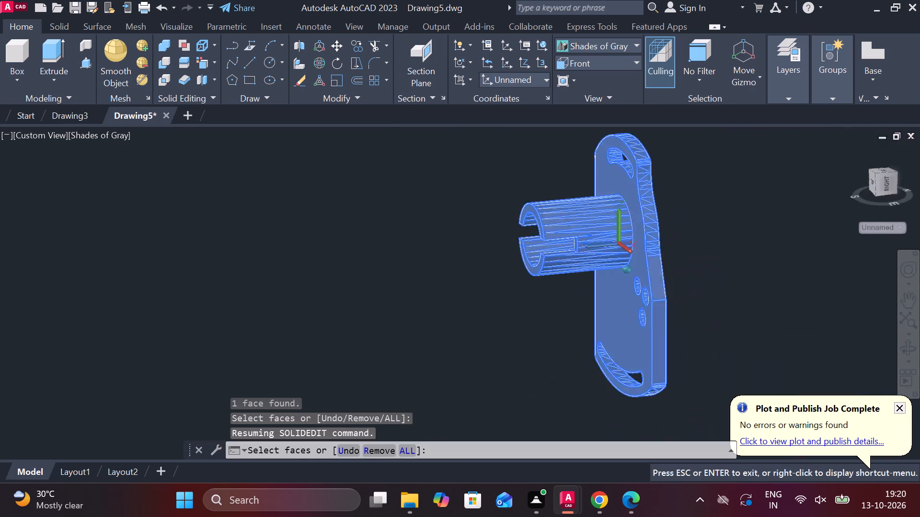
pyautogui.keyDown('shift'); pyautogui.moveTo(603, 328); pyautogui.dragTo(381, 287, button='middle'); pyautogui.keyUp('shift')
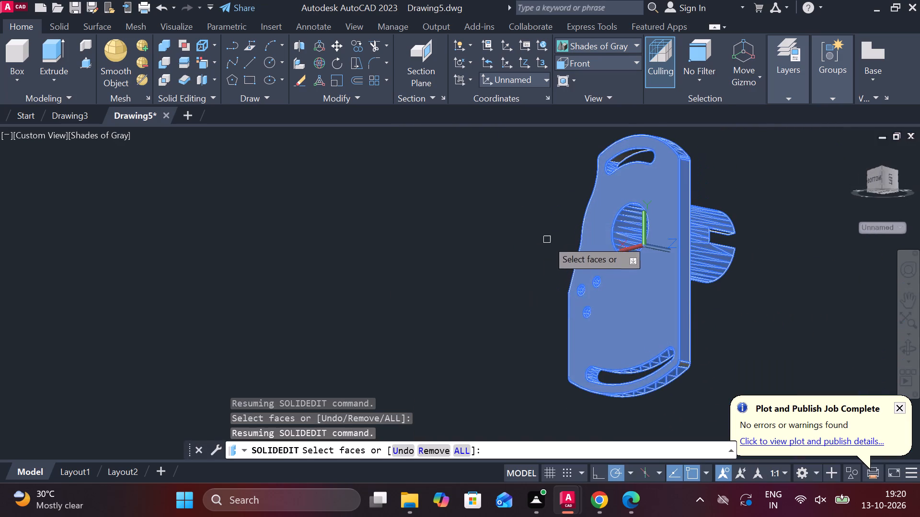
pyautogui.scroll(1, 555, 232)
pyautogui.moveTo(555, 214); pyautogui.dragTo(505, 330, button='middle')
pyautogui.scroll(3, 577, 246)
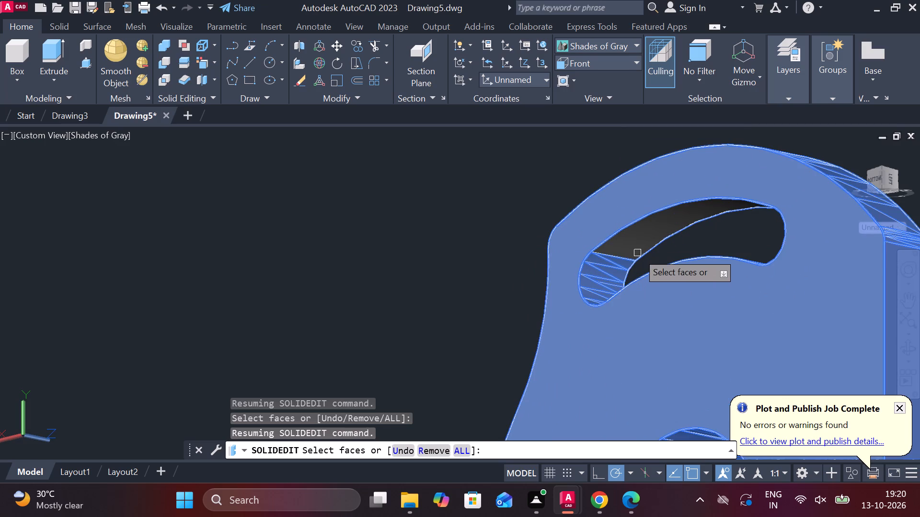
pyautogui.click(638, 249)
# Finish the face selection, colour the selected faces with index colour 10 (red), and exit solid editing.
pyautogui.scroll(-2, 638, 249)
pyautogui.keyDown('shift'); pyautogui.moveTo(599, 268); pyautogui.dragTo(455, 322, button='middle'); pyautogui.keyUp('shift')
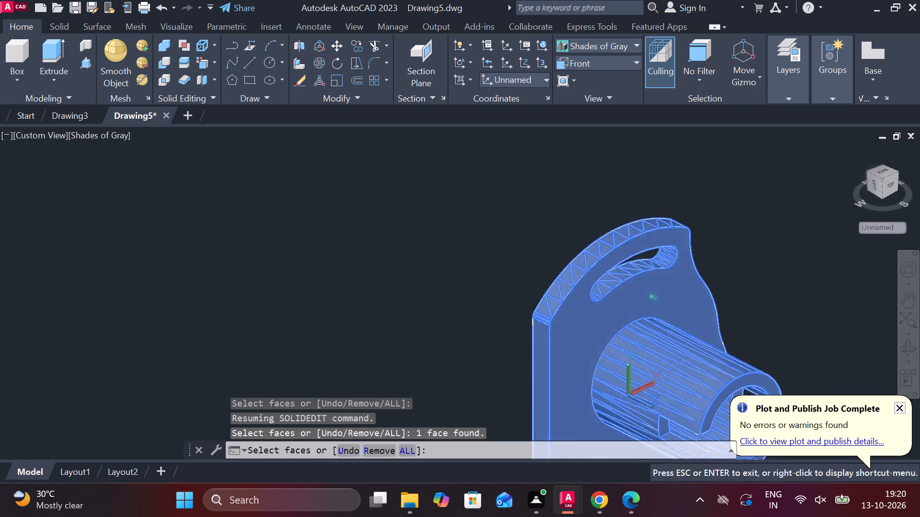
pyautogui.keyDown('shift'); pyautogui.moveTo(455, 322); pyautogui.dragTo(418, 321, button='middle'); pyautogui.keyUp('shift')
pyautogui.scroll(-2, 416, 321)
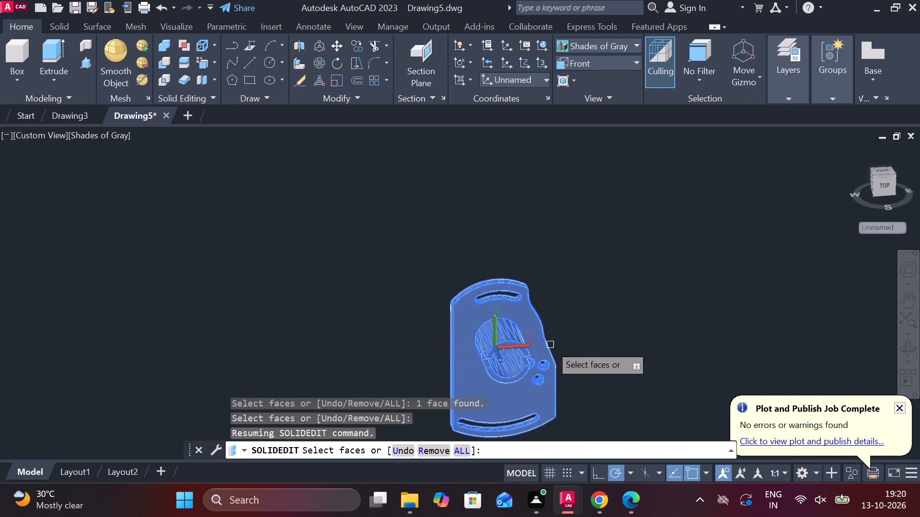
pyautogui.press('Return')
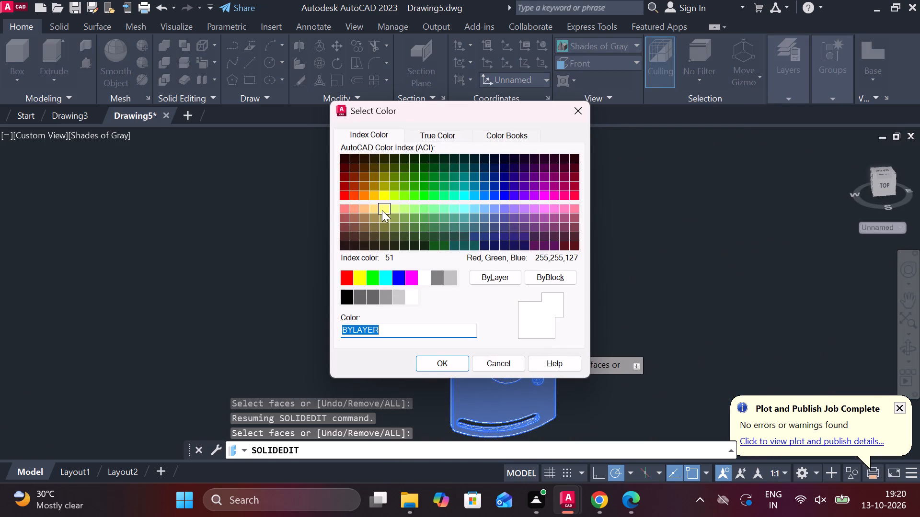
pyautogui.click(344, 199)
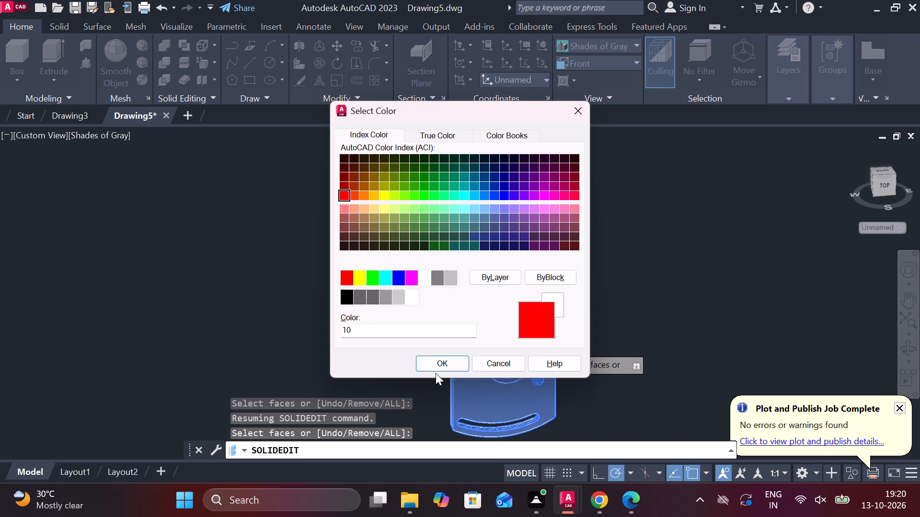
pyautogui.click(436, 373)
pyautogui.click(438, 368)
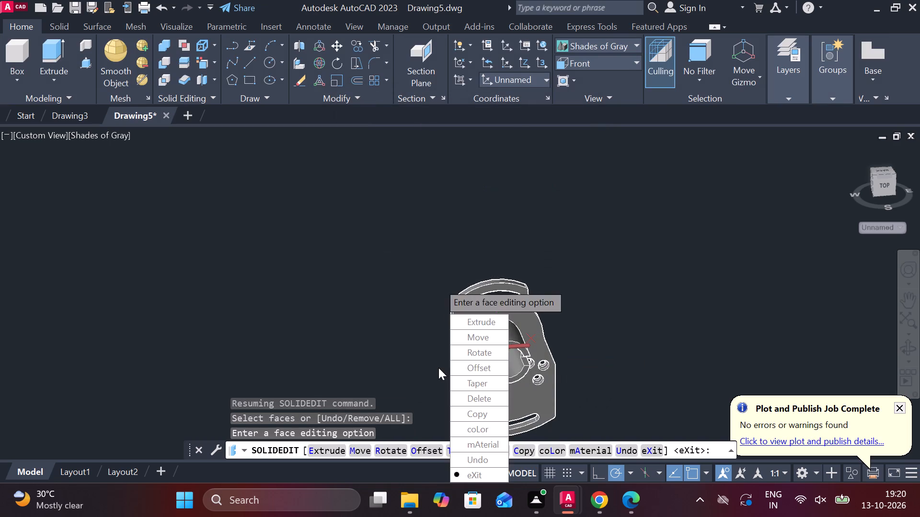
pyautogui.press('Return')
pyautogui.press('Return')
pyautogui.press('Return')
pyautogui.press('Escape')
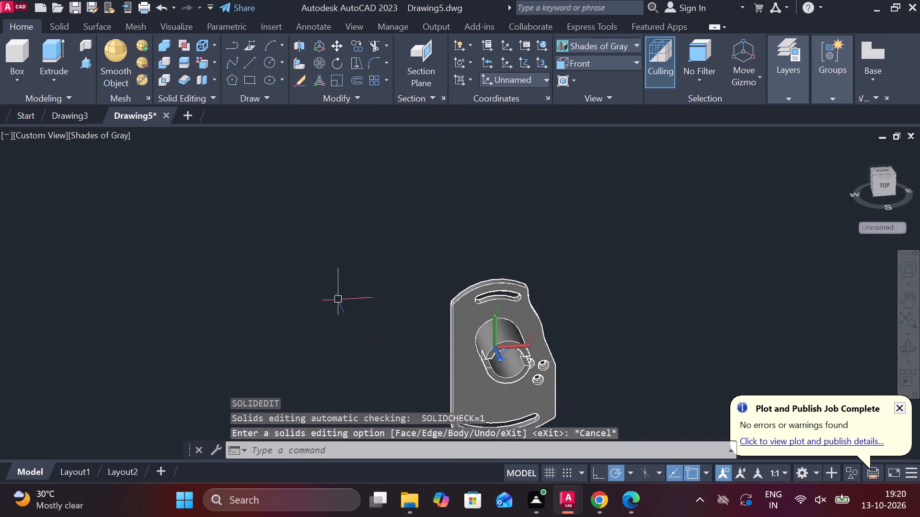
# Switch the viewport's visual style to Shaded with edges (Fast).
pyautogui.click(109, 140)
pyautogui.click(168, 260)
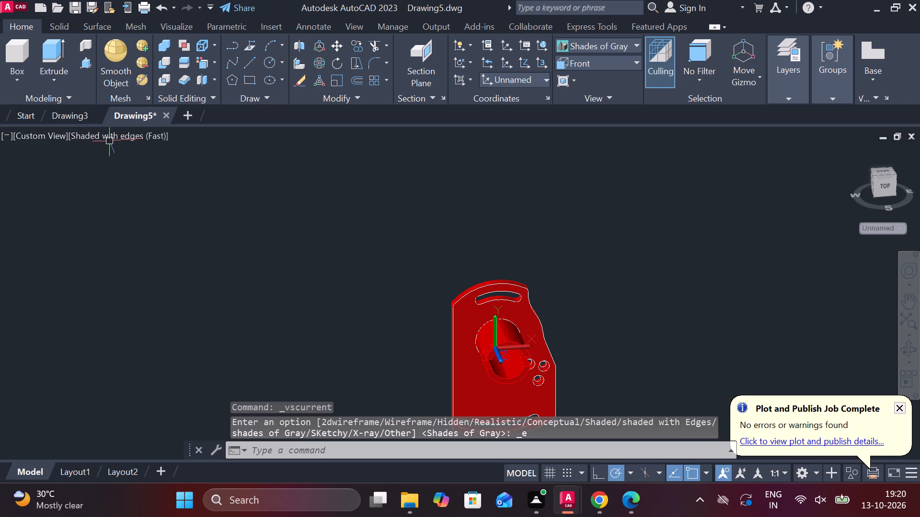
# Examine the recoloured faces of the plate, its upper arc slot and the hub up close.
pyautogui.scroll(2, 468, 338)
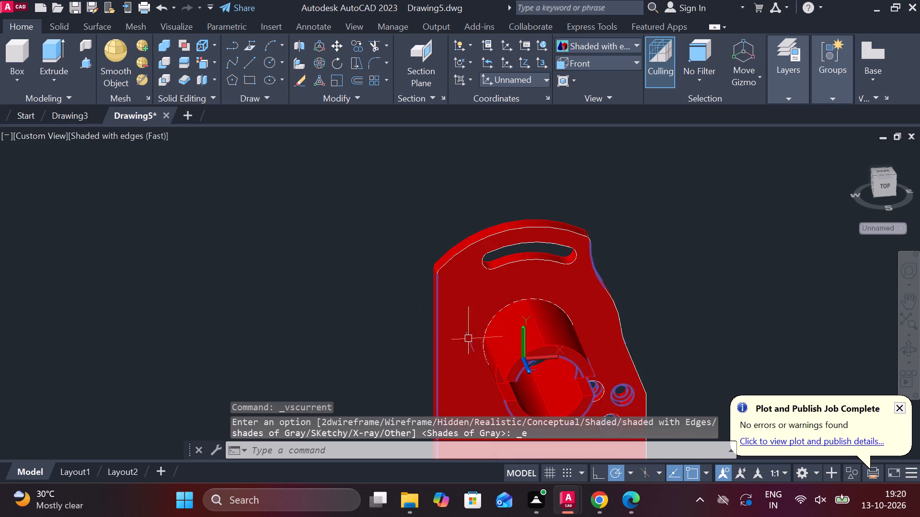
pyautogui.moveTo(468, 339); pyautogui.dragTo(306, 296, button='middle')
pyautogui.scroll(1, 379, 286)
pyautogui.press('Escape')
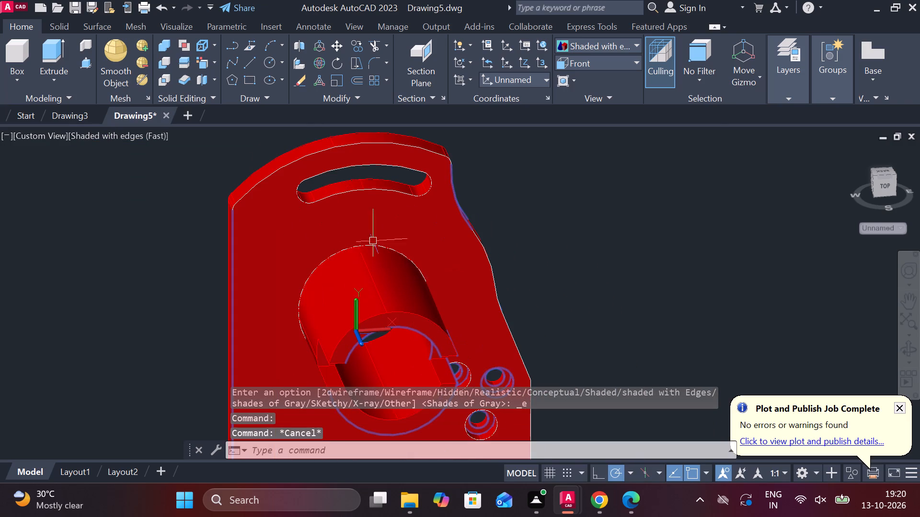
pyautogui.click(313, 152)
pyautogui.press('Escape')
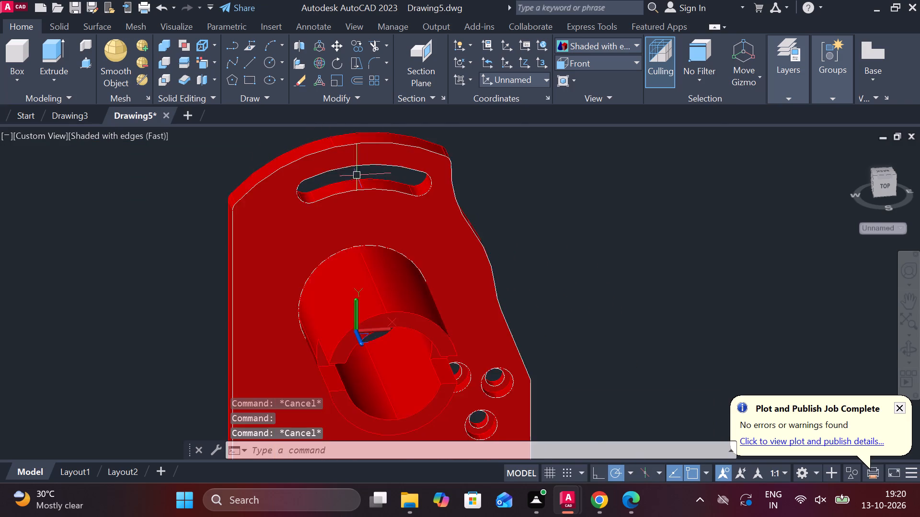
pyautogui.scroll(2, 344, 156)
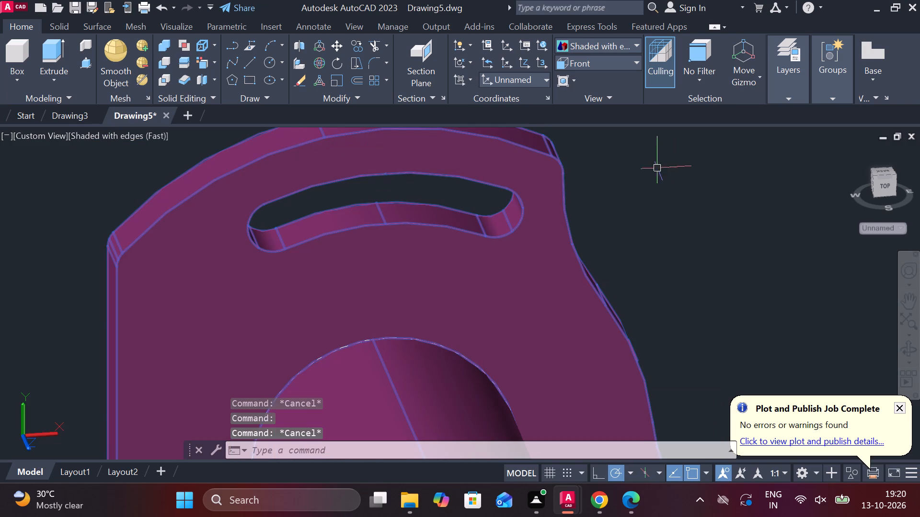
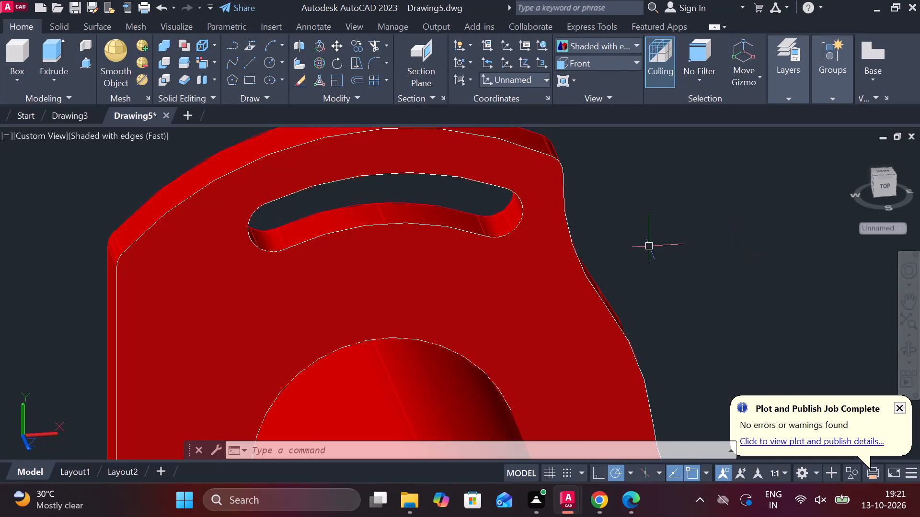
# Switch the viewport's visual style to Hidden.
pyautogui.scroll(-1, 649, 246)
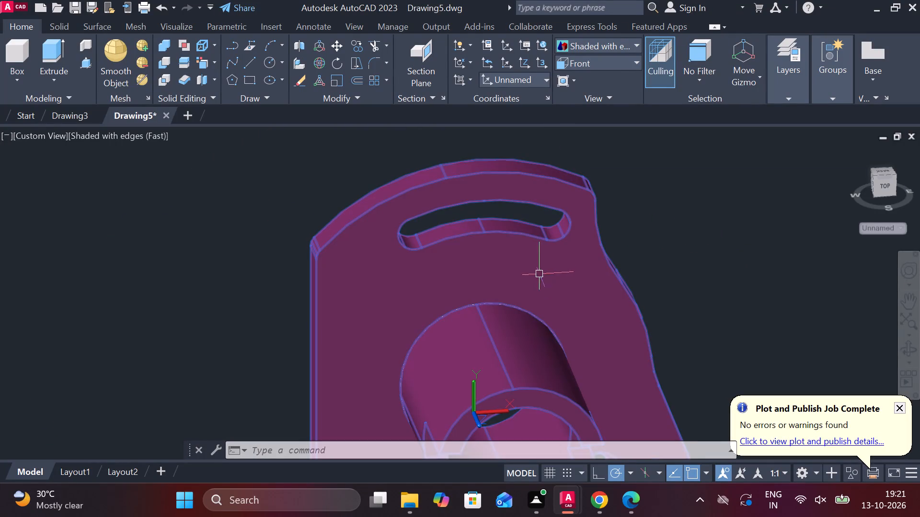
pyautogui.scroll(3, 446, 239)
pyautogui.scroll(-4, 485, 222)
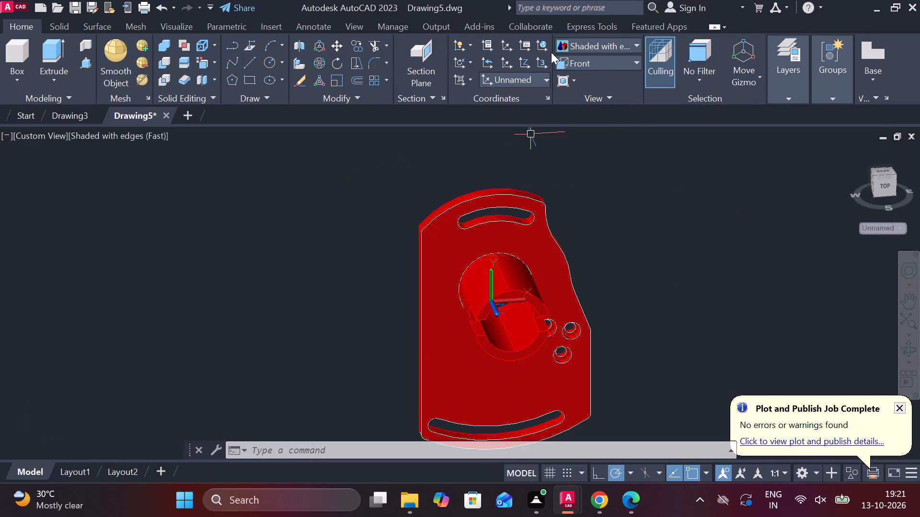
pyautogui.click(580, 42)
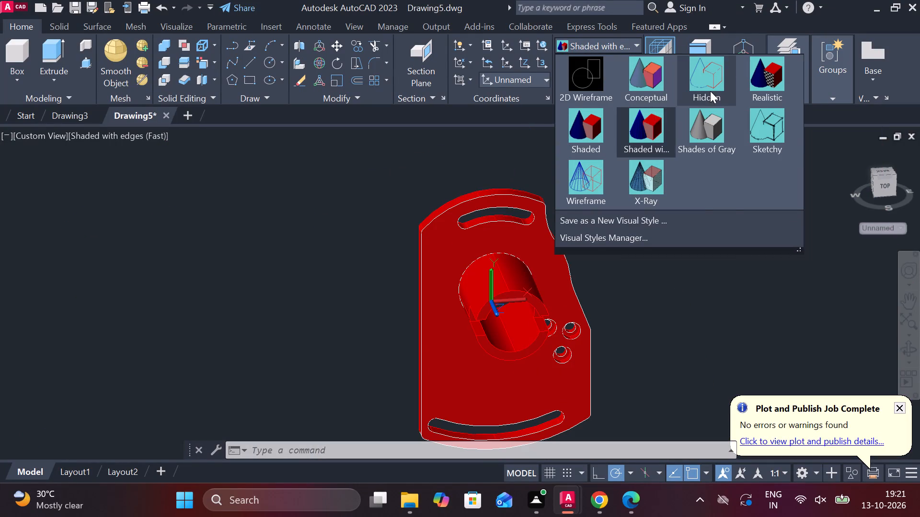
pyautogui.click(710, 91)
# Erase the white sketch arc along the lower edge of the plate's upper arc slot.
pyautogui.scroll(5, 484, 214)
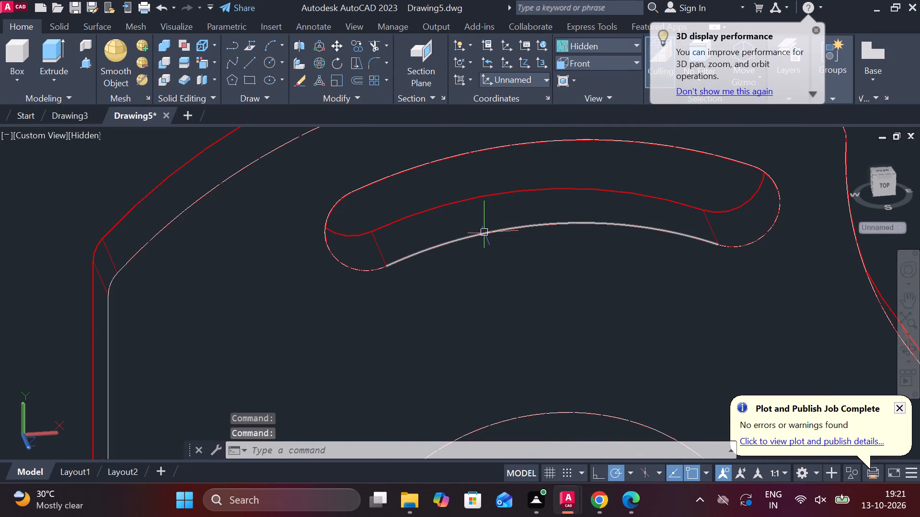
pyautogui.click(484, 233)
pyautogui.scroll(-2, 184, 203)
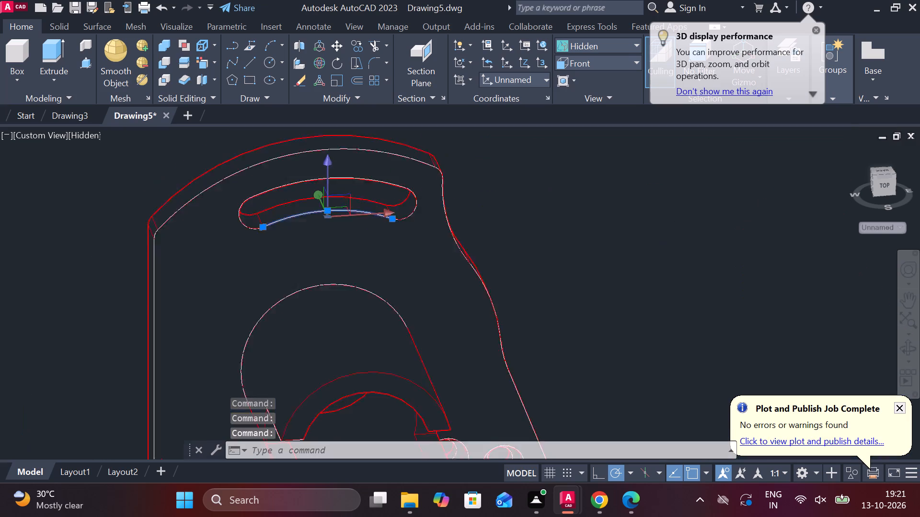
pyautogui.scroll(-1, 394, 301)
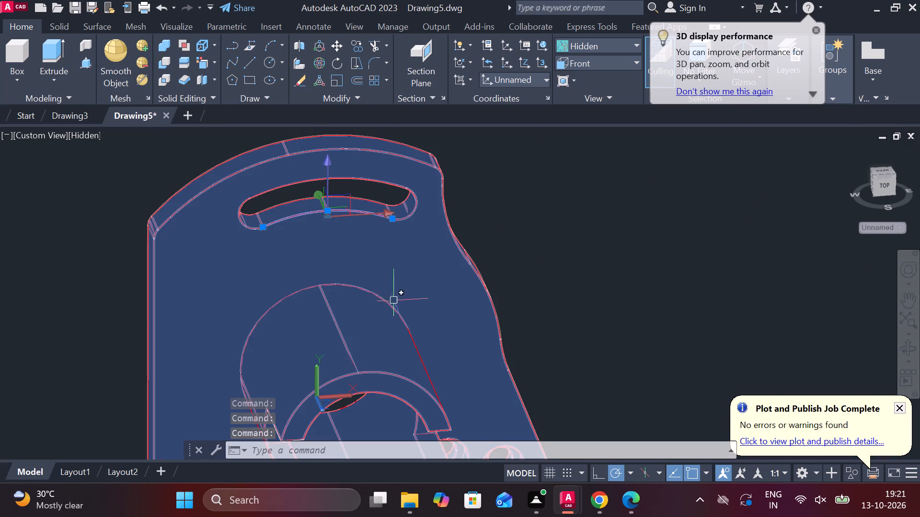
pyautogui.scroll(-1, 394, 301)
pyautogui.scroll(2, 402, 305)
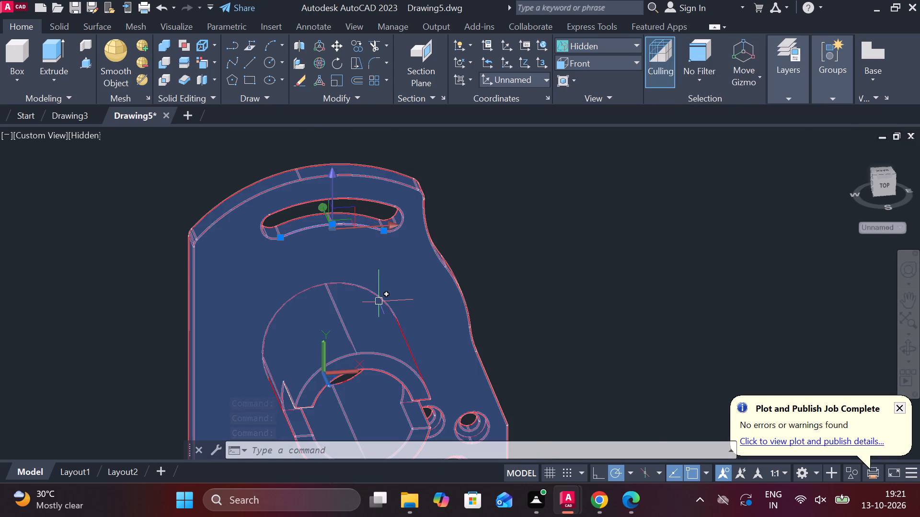
pyautogui.scroll(3, 377, 294)
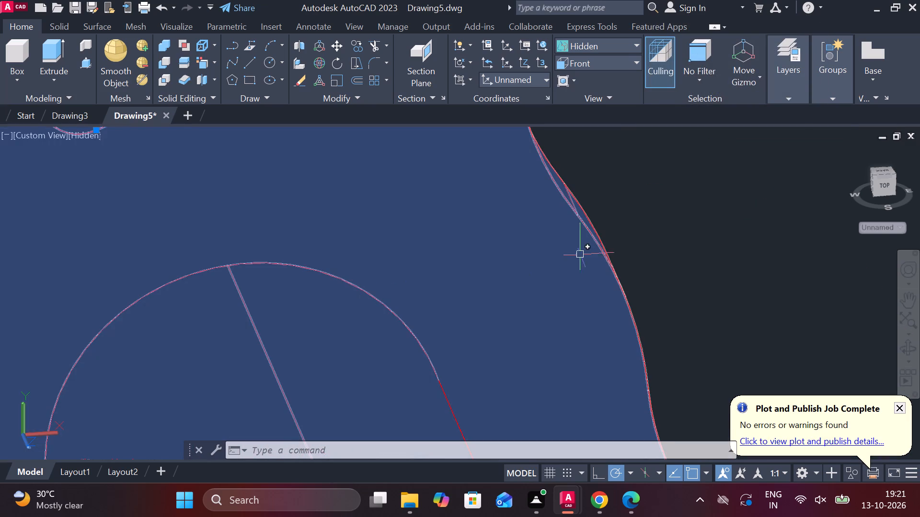
pyautogui.scroll(-3, 578, 249)
pyautogui.write('e')
pyautogui.press('space')
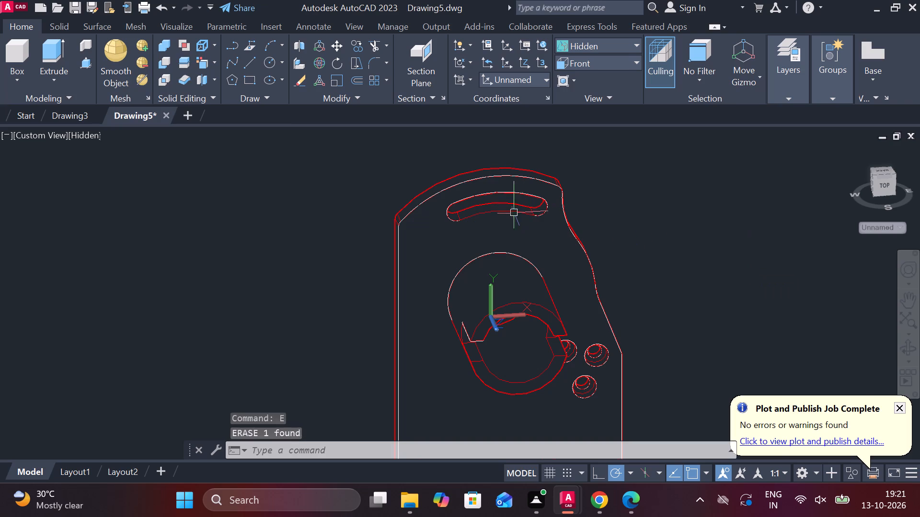
# Erase the white sketch arc around the left rounded end of the upper arc slot.
pyautogui.scroll(7, 451, 214)
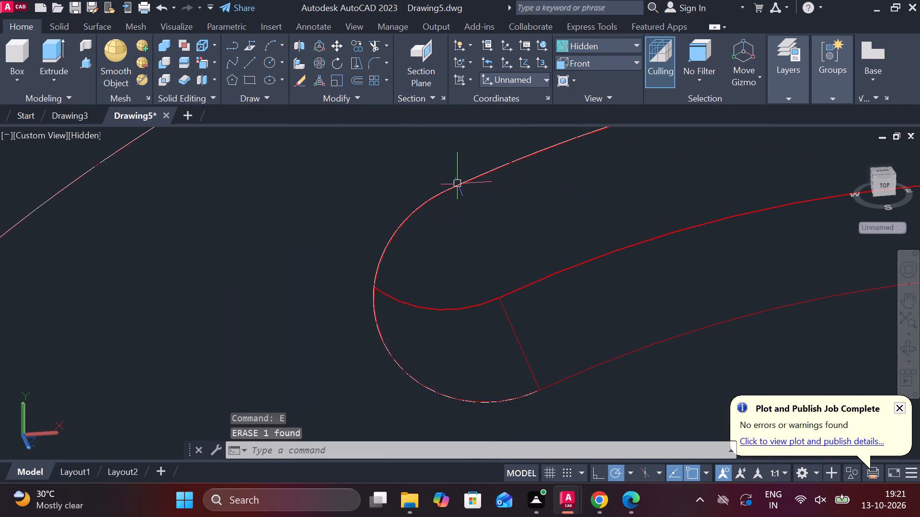
pyautogui.scroll(2, 458, 184)
pyautogui.click(467, 183)
pyautogui.scroll(-4, 467, 183)
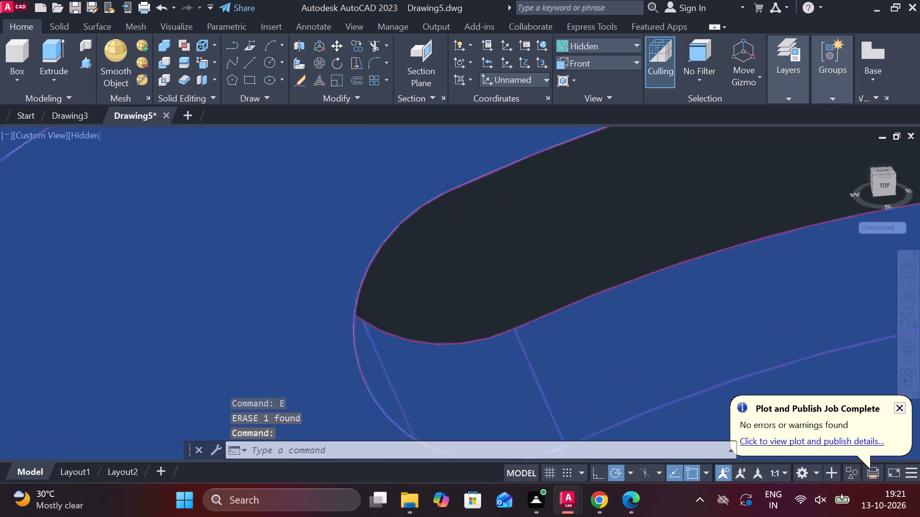
pyautogui.press('Escape')
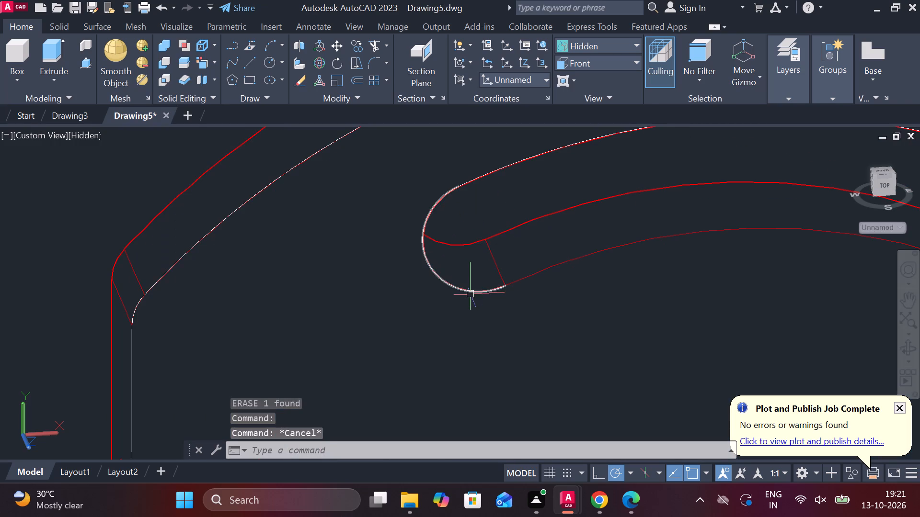
pyautogui.click(471, 294)
pyautogui.write('e')
pyautogui.press('space')
# Erase the white sketch arc along the upper edge of the upper arc slot.
pyautogui.scroll(-1, 506, 267)
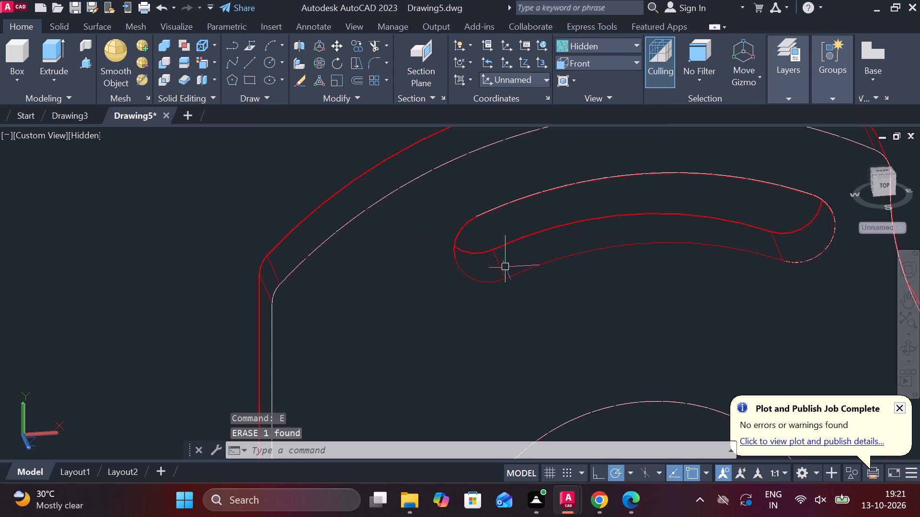
pyautogui.scroll(2, 507, 225)
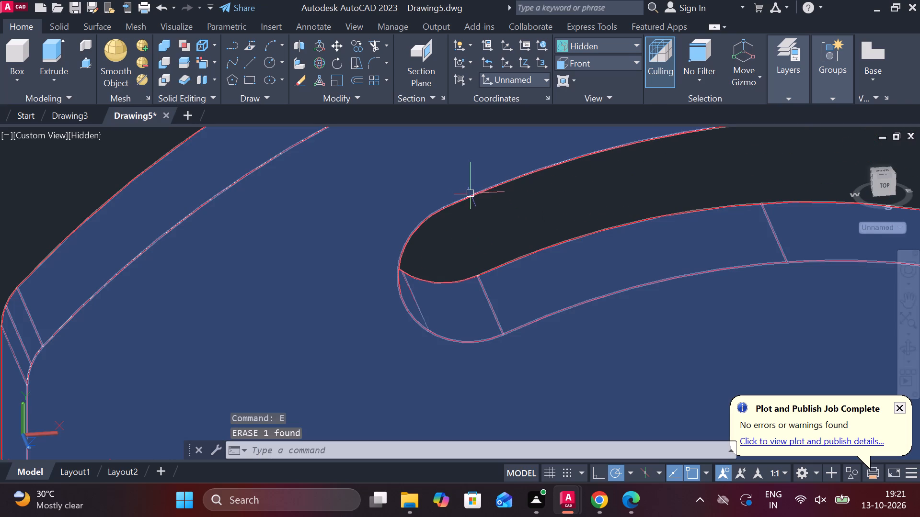
pyautogui.scroll(3, 471, 194)
pyautogui.click(459, 209)
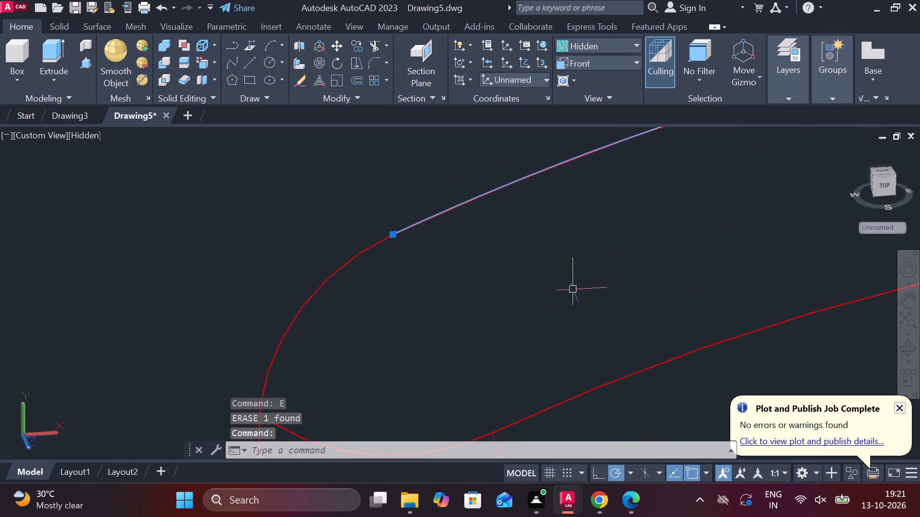
pyautogui.write('e')
pyautogui.press('space')
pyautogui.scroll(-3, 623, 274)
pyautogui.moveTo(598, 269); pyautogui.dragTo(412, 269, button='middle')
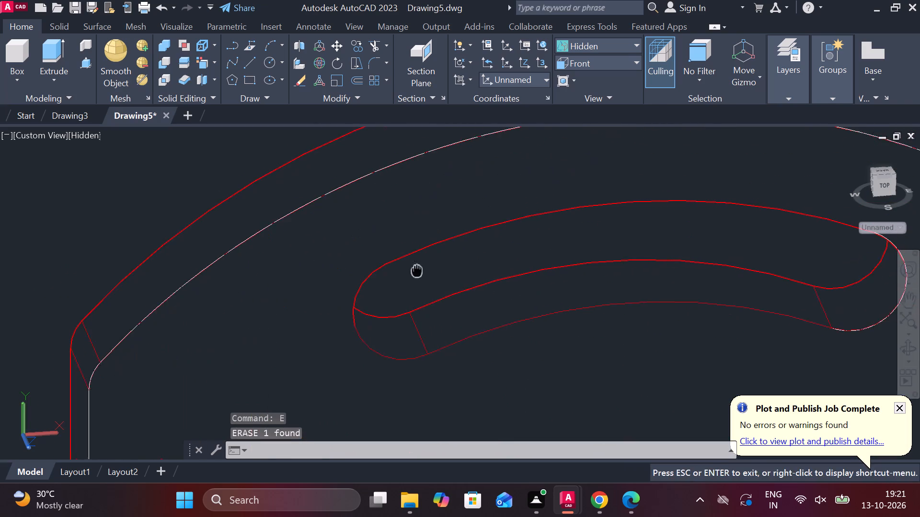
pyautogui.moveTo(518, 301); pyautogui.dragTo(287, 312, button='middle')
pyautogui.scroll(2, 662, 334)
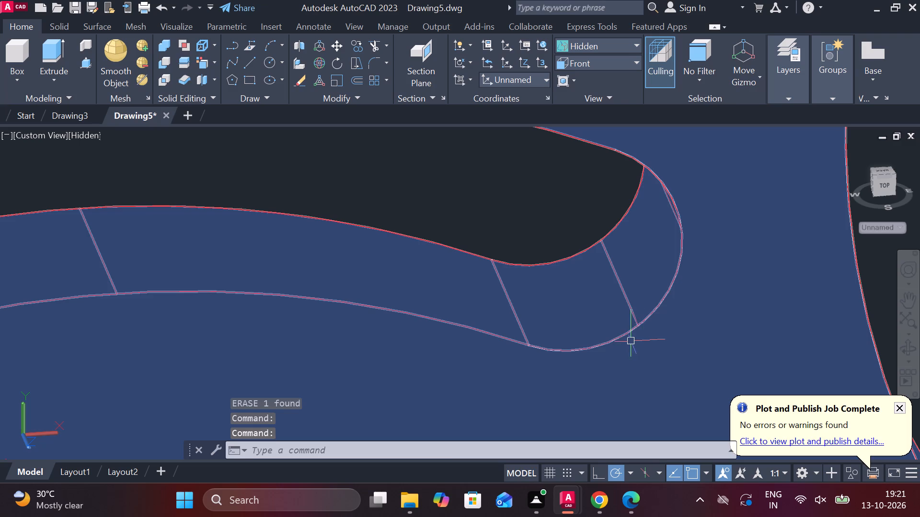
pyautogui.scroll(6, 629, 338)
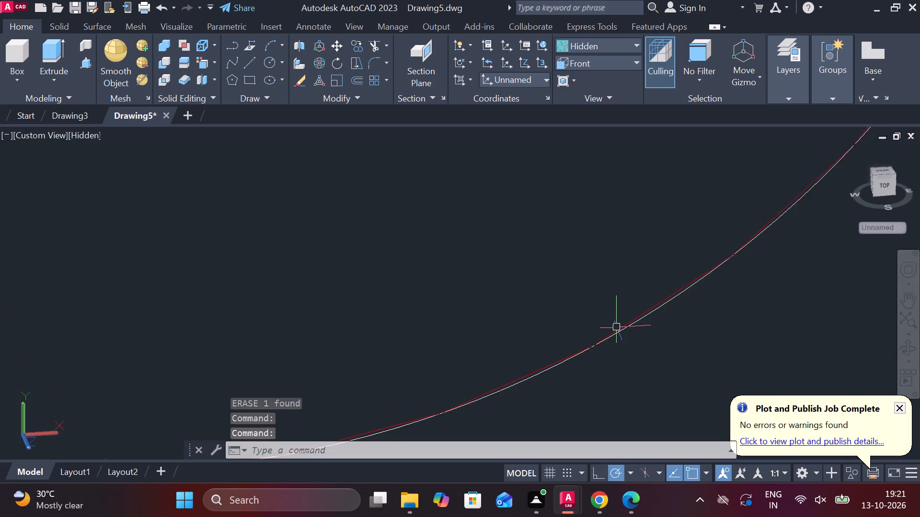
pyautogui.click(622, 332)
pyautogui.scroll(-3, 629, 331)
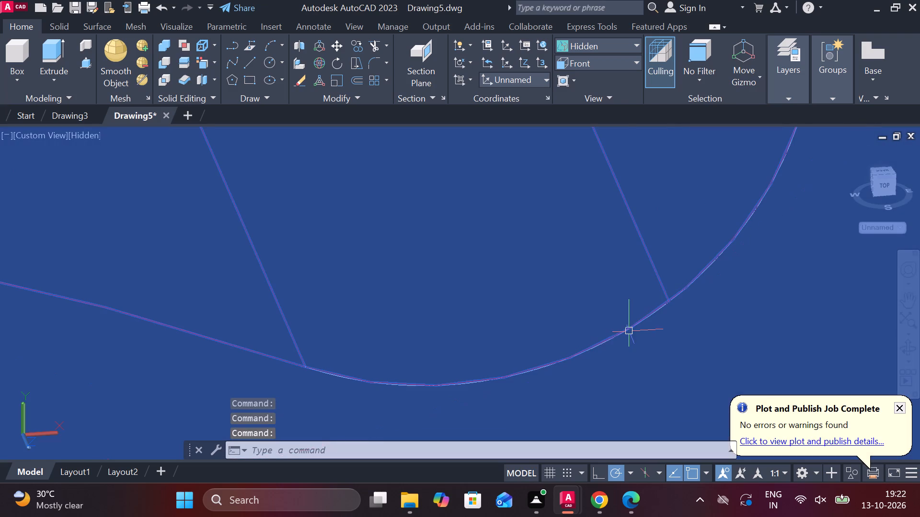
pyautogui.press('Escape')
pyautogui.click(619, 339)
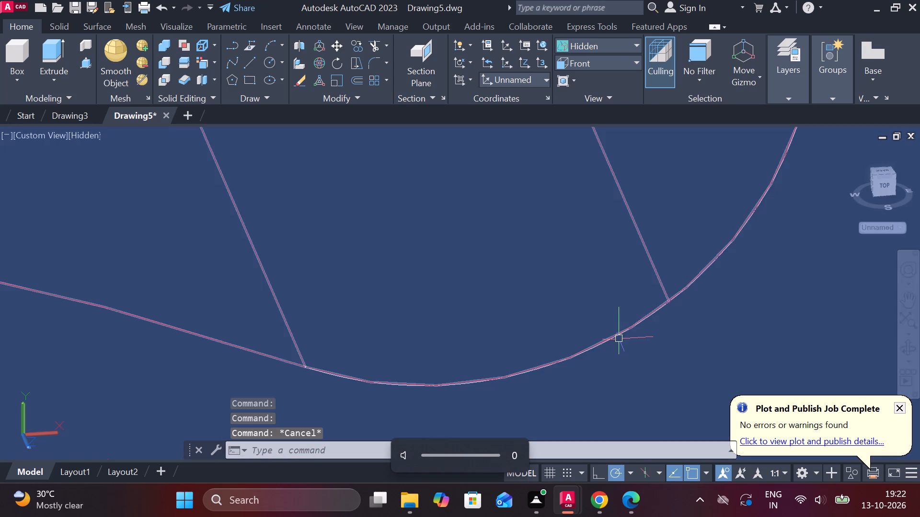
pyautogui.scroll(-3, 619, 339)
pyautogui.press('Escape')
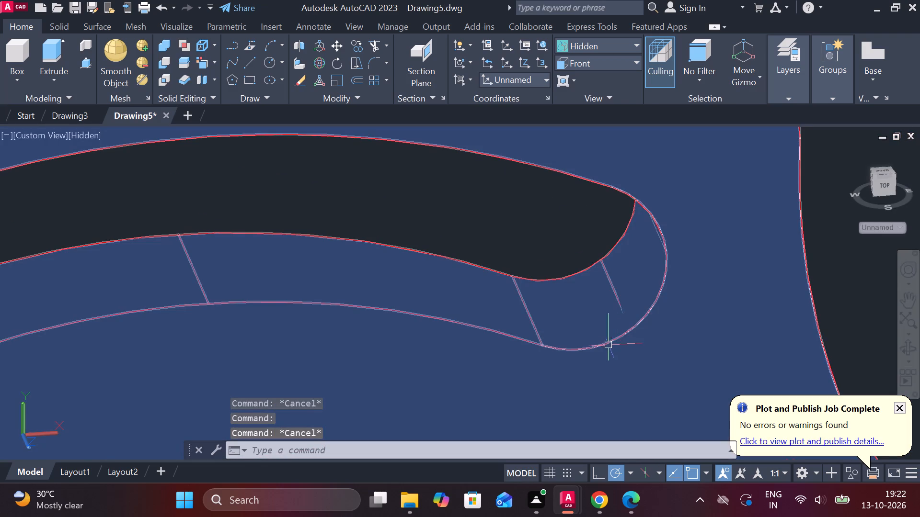
# Erase the white sketch arc along the plate's curved top edge.
pyautogui.scroll(-4, 586, 343)
pyautogui.scroll(3, 384, 344)
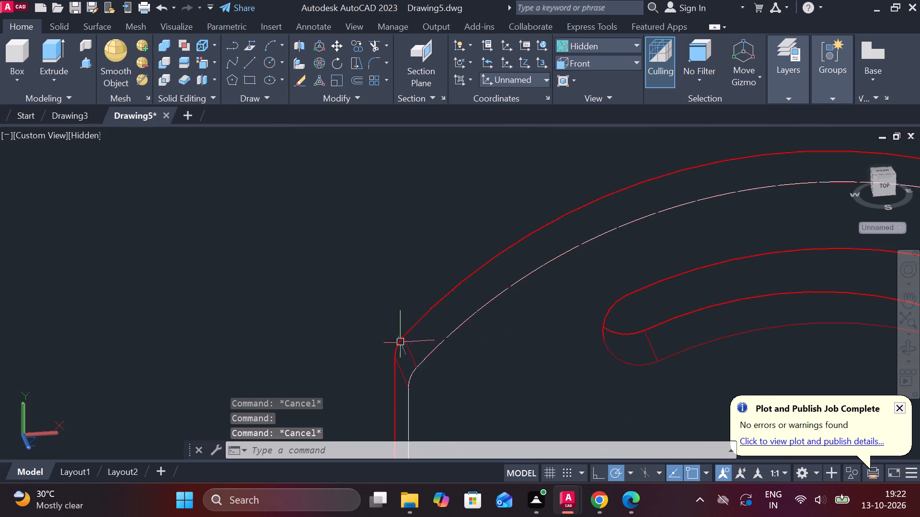
pyautogui.click(441, 339)
pyautogui.write('e')
pyautogui.press('space')
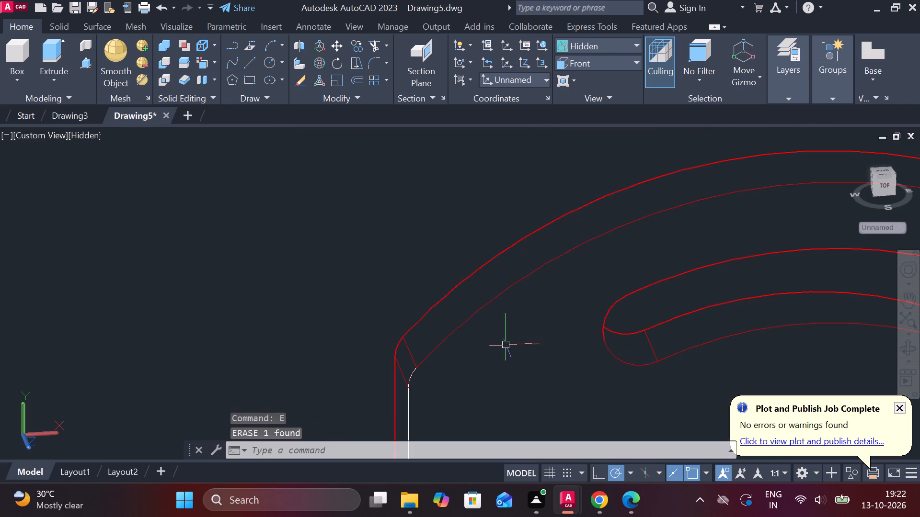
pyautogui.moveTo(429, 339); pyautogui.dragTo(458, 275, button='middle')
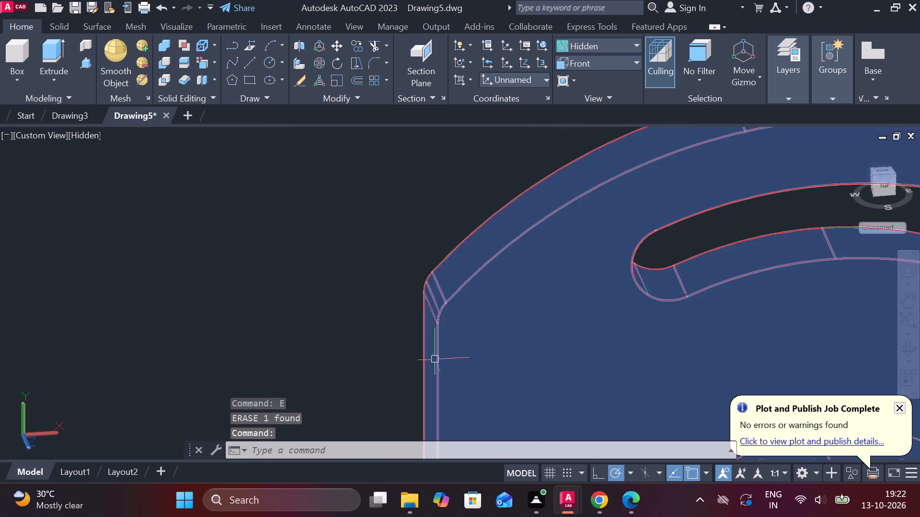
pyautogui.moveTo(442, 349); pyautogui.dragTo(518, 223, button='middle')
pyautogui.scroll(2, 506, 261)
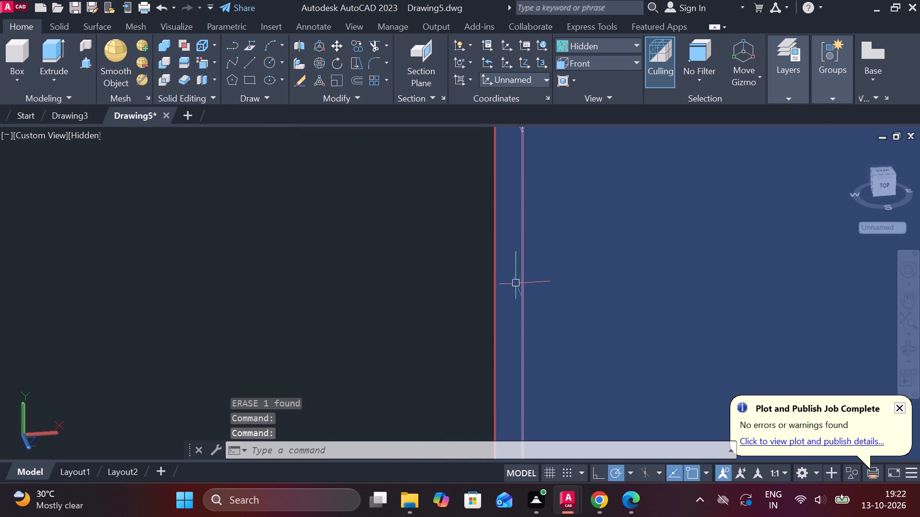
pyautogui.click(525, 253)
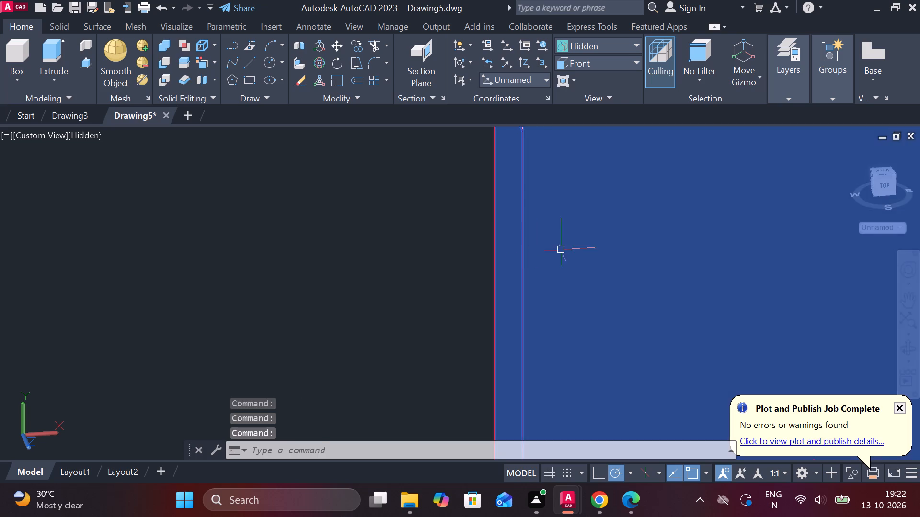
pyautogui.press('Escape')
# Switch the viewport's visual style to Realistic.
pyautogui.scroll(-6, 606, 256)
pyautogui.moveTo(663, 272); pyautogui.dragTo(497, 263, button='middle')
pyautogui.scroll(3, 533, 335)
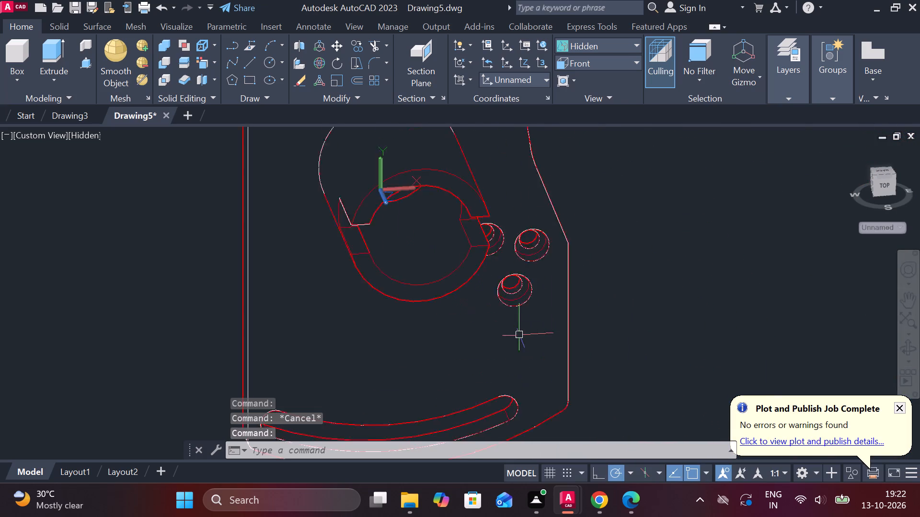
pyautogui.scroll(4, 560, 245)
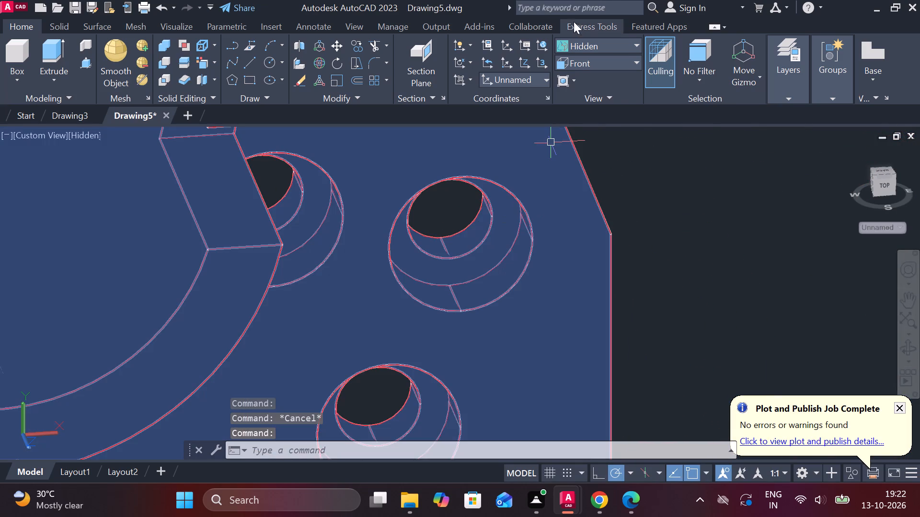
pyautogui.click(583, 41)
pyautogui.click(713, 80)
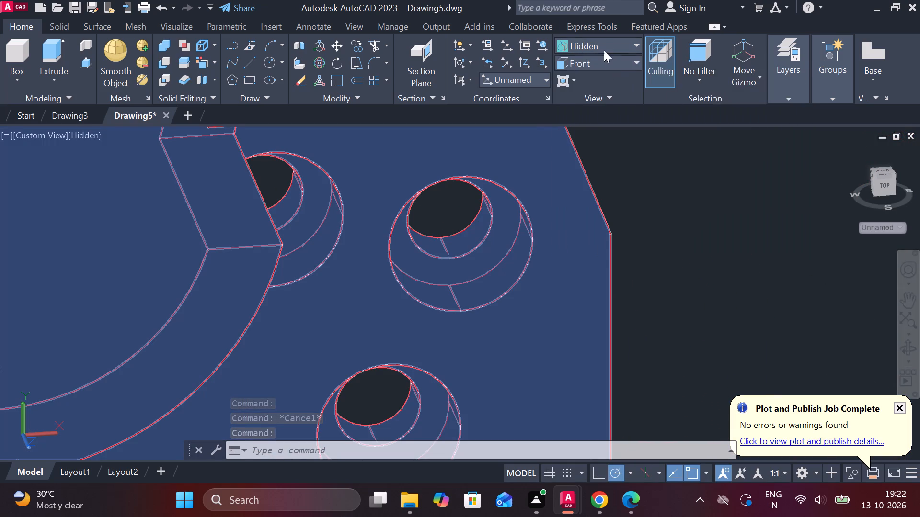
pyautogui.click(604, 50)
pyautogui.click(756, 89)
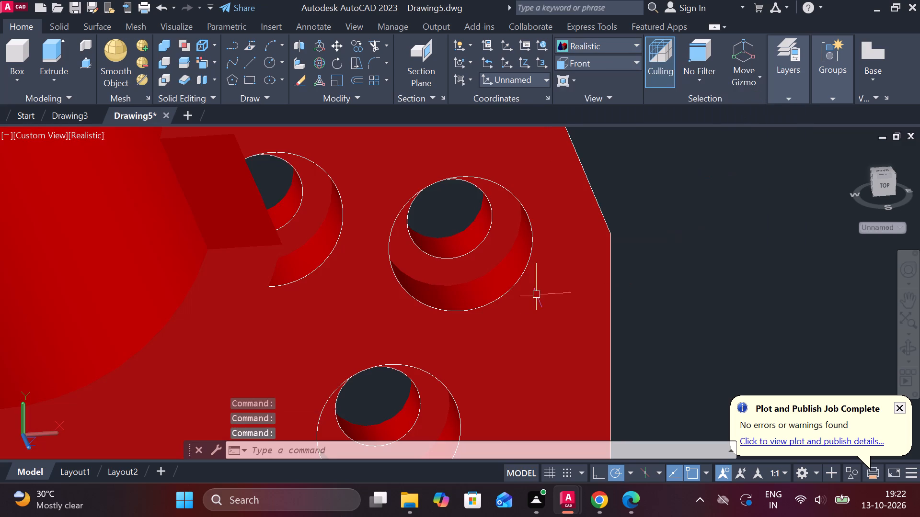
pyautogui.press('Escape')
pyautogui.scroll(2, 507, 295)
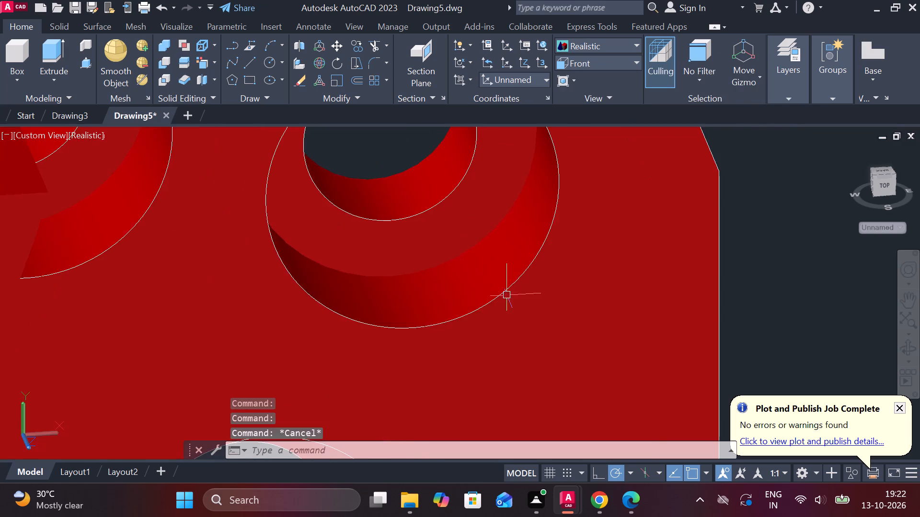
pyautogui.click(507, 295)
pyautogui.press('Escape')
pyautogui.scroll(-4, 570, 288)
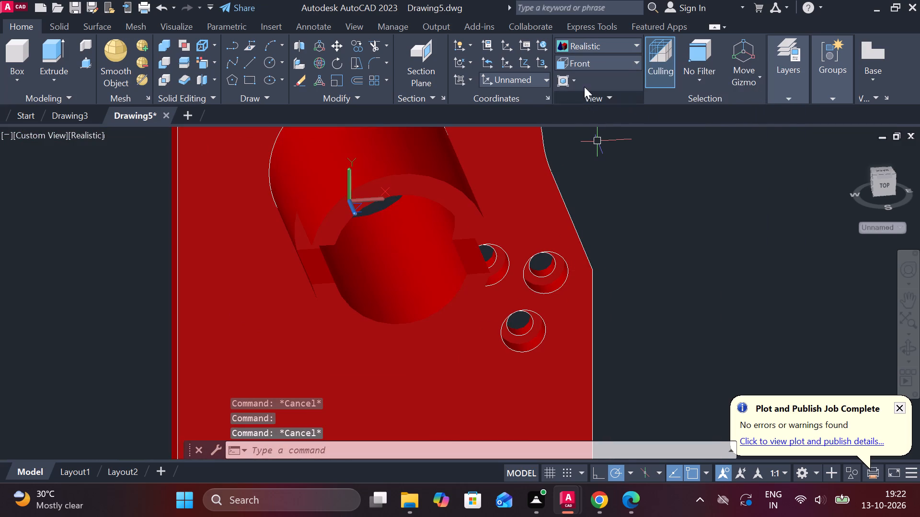
# Switch the viewport's visual style to Shaded.
pyautogui.click(597, 46)
pyautogui.click(586, 135)
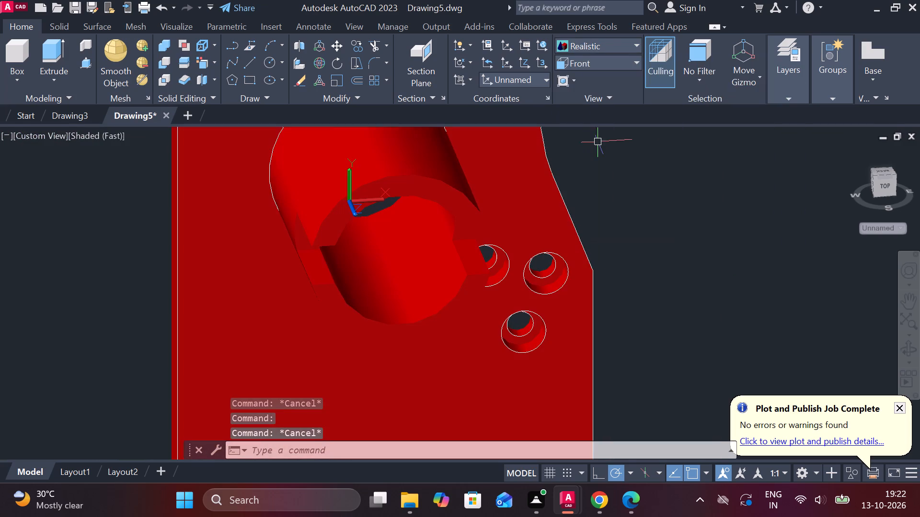
# Erase the white outer sketch circle of the stepped hole nearest the plate's right edge.
pyautogui.click(558, 253)
pyautogui.write('e')
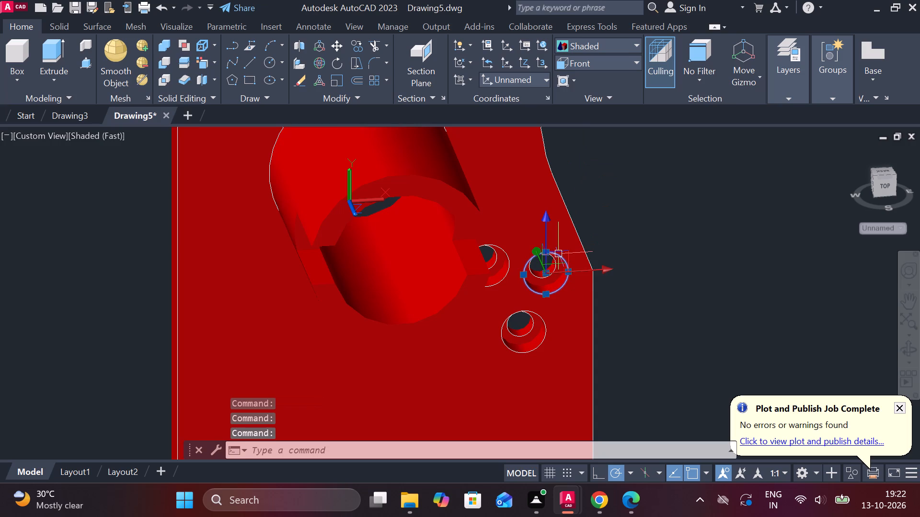
pyautogui.press('space')
pyautogui.scroll(3, 504, 257)
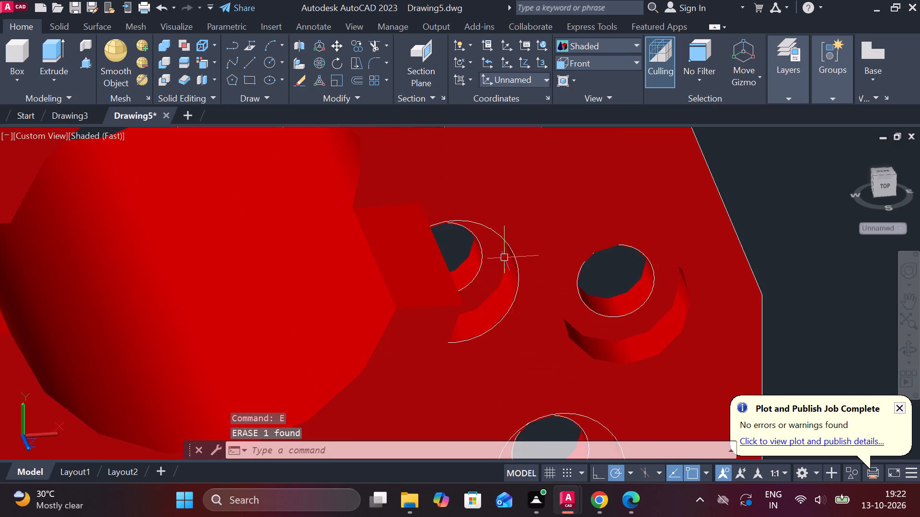
# Erase the white outer sketch circle of the stepped hole beside the hub.
pyautogui.click(504, 236)
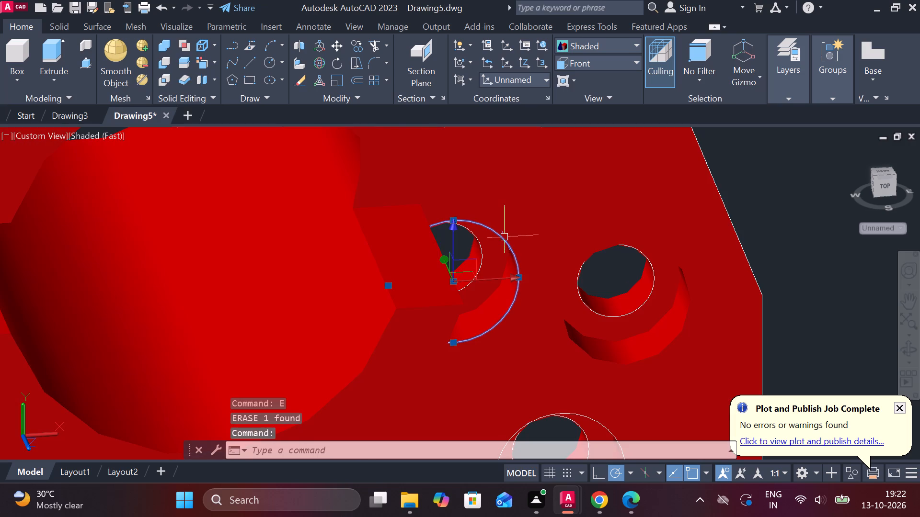
pyautogui.write('e')
pyautogui.press('space')
# Switch the viewport's visual style to Wireframe.
pyautogui.scroll(2, 478, 273)
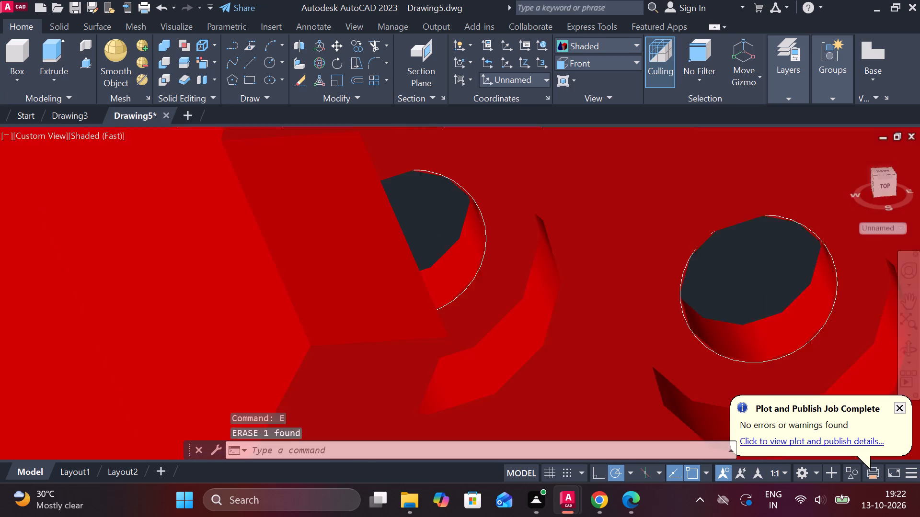
pyautogui.scroll(-1, 484, 246)
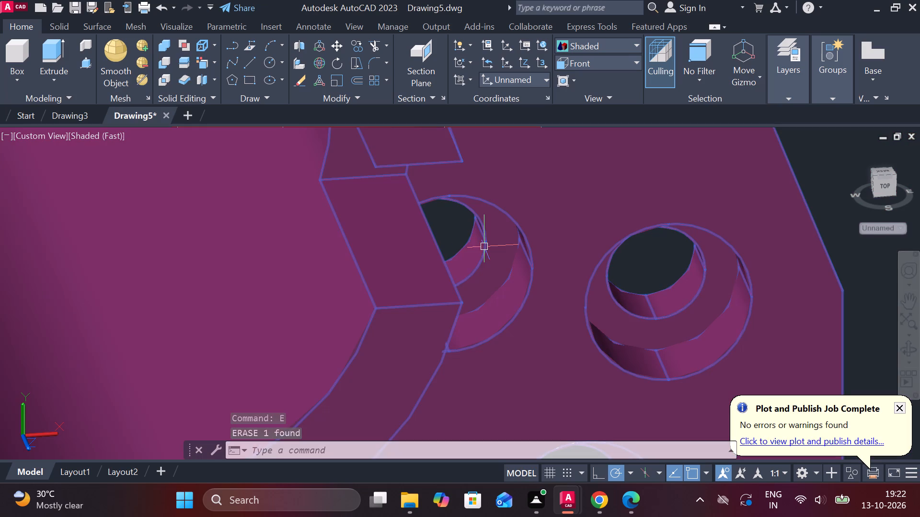
pyautogui.scroll(-2, 702, 322)
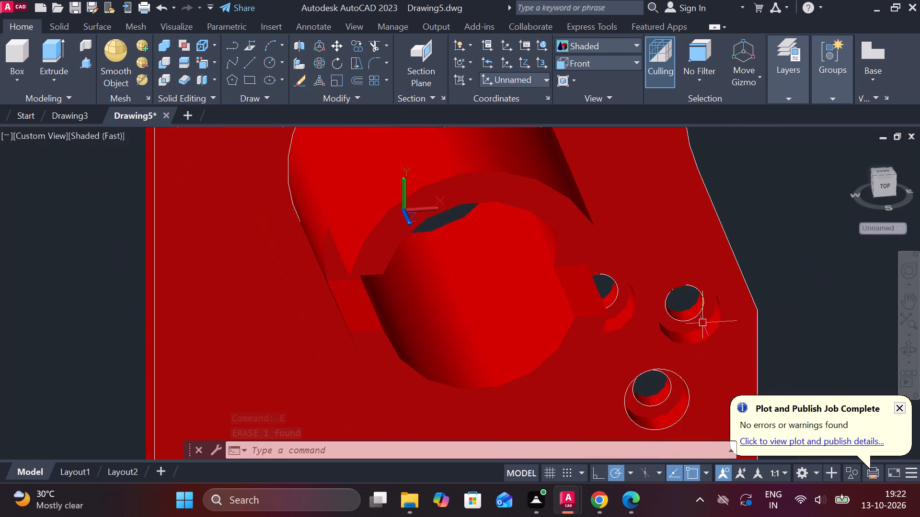
pyautogui.scroll(-3, 563, 243)
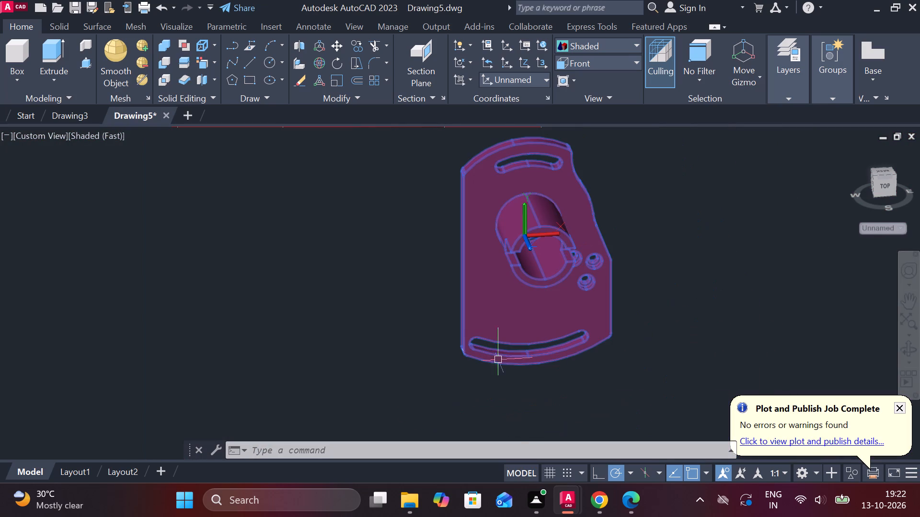
pyautogui.scroll(6, 457, 284)
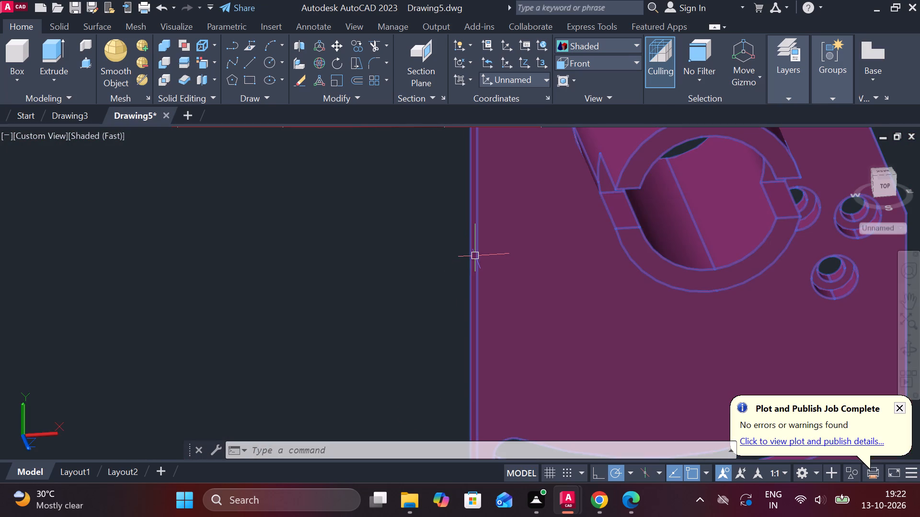
pyautogui.scroll(-4, 479, 239)
pyautogui.press('Escape')
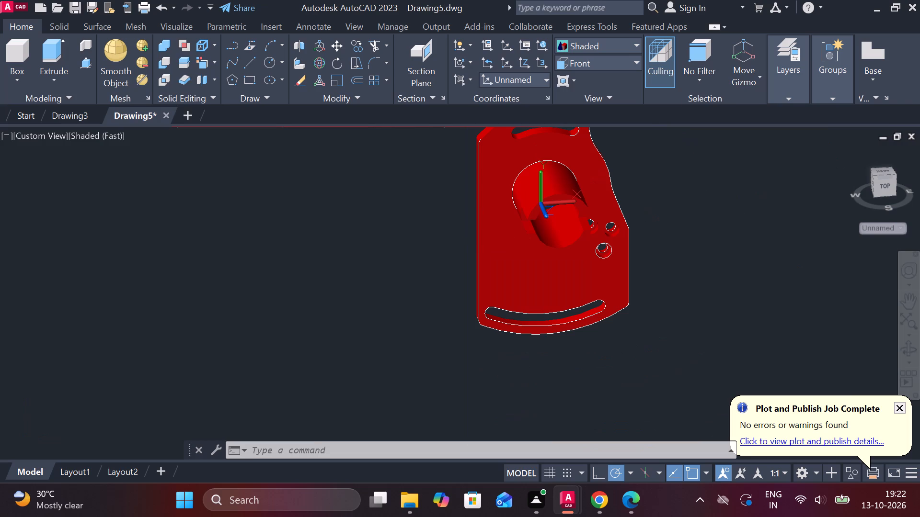
pyautogui.click(590, 47)
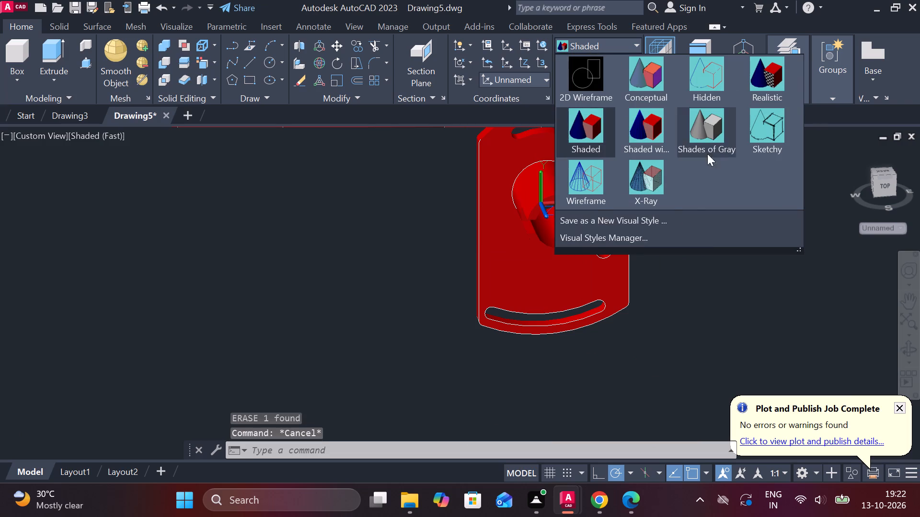
pyautogui.click(597, 185)
# Erase the white straight sketch line along the plate's long left edge.
pyautogui.scroll(1, 488, 261)
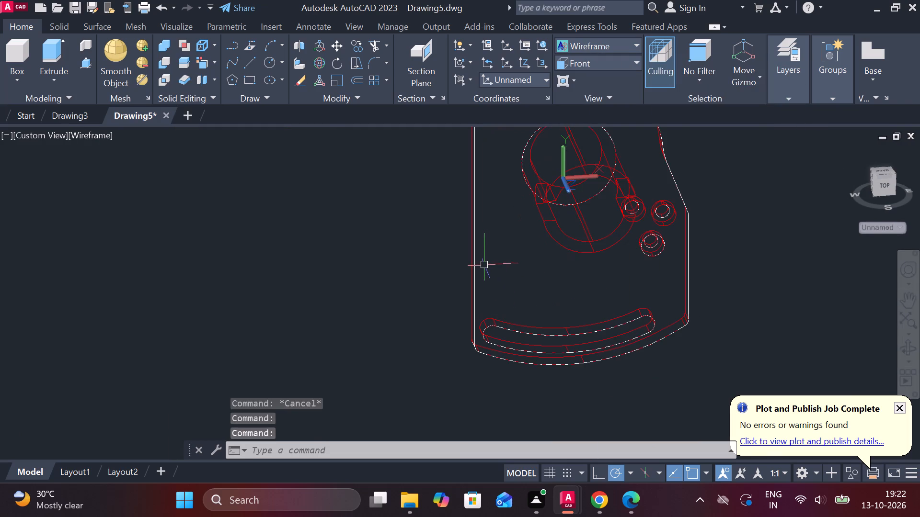
pyautogui.scroll(4, 461, 265)
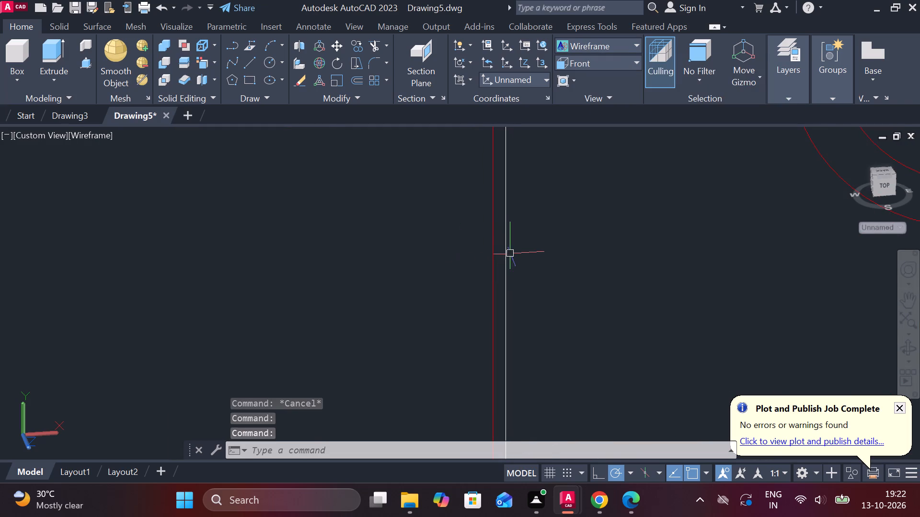
pyautogui.click(506, 251)
pyautogui.write('e')
pyautogui.press('space')
# Erase the white vertical sketch line on the plate's right edge and the slanted line adjoining its upper end.
pyautogui.scroll(-3, 587, 268)
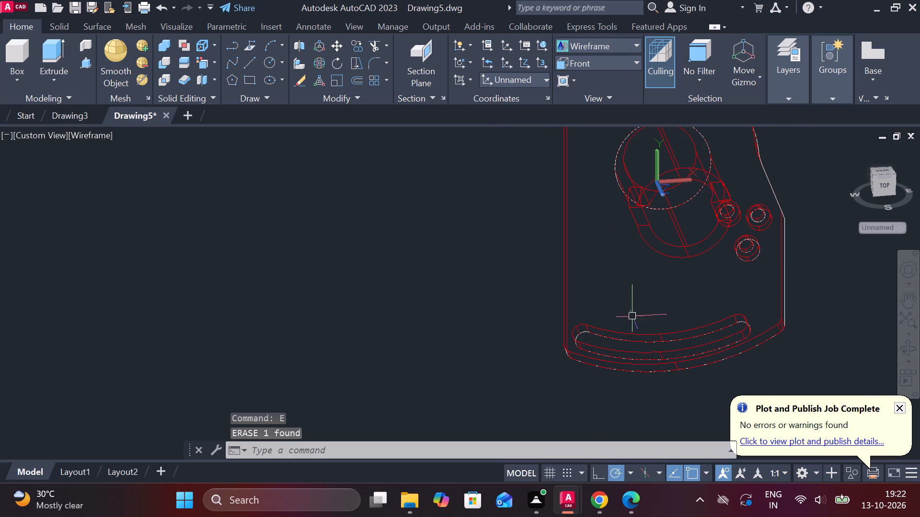
pyautogui.moveTo(611, 280); pyautogui.dragTo(523, 325, button='middle')
pyautogui.scroll(3, 725, 283)
pyautogui.scroll(1, 643, 328)
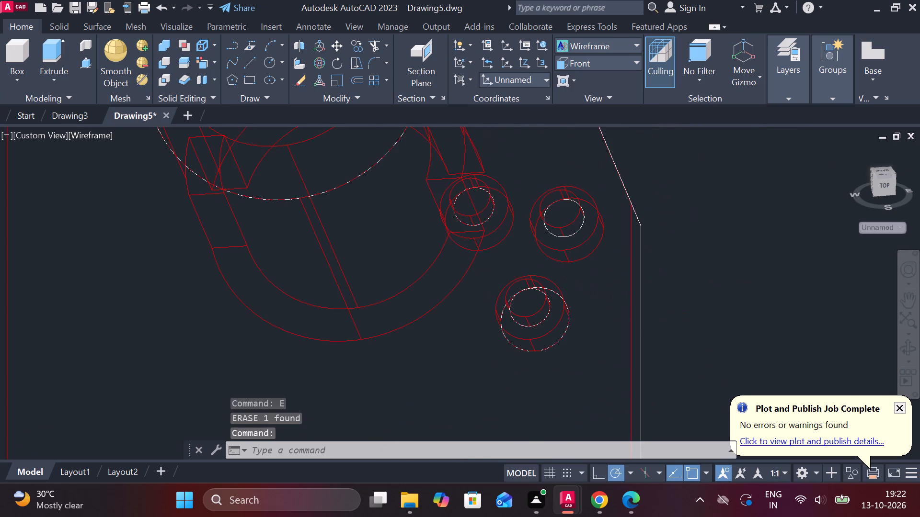
pyautogui.click(643, 327)
pyautogui.write('e')
pyautogui.press('space')
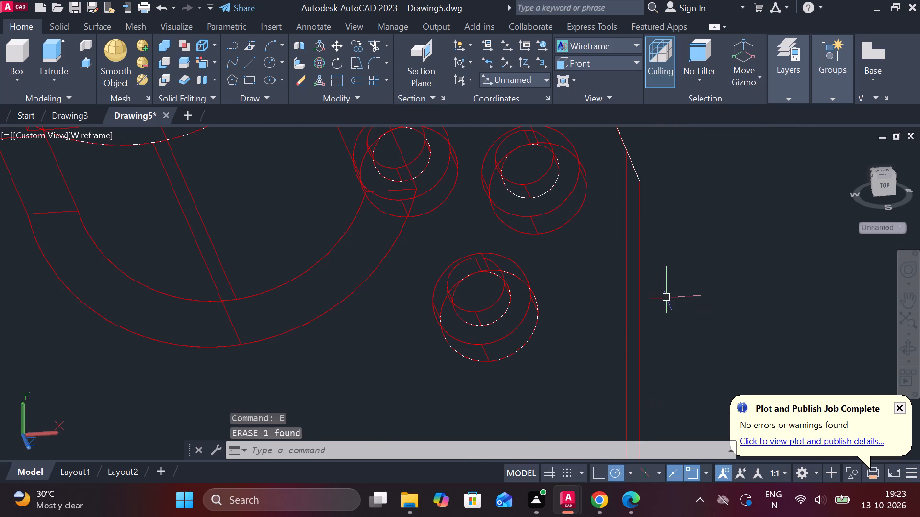
pyautogui.click(632, 165)
pyautogui.write('e')
pyautogui.press('space')
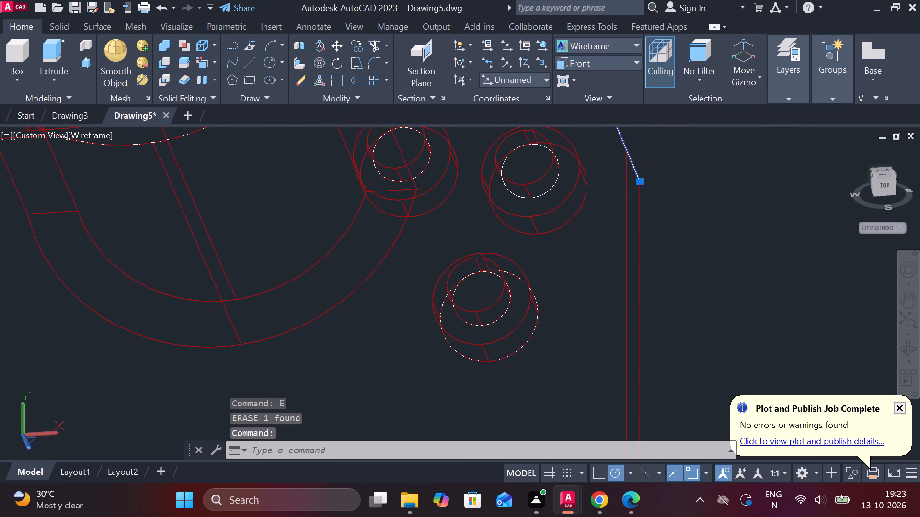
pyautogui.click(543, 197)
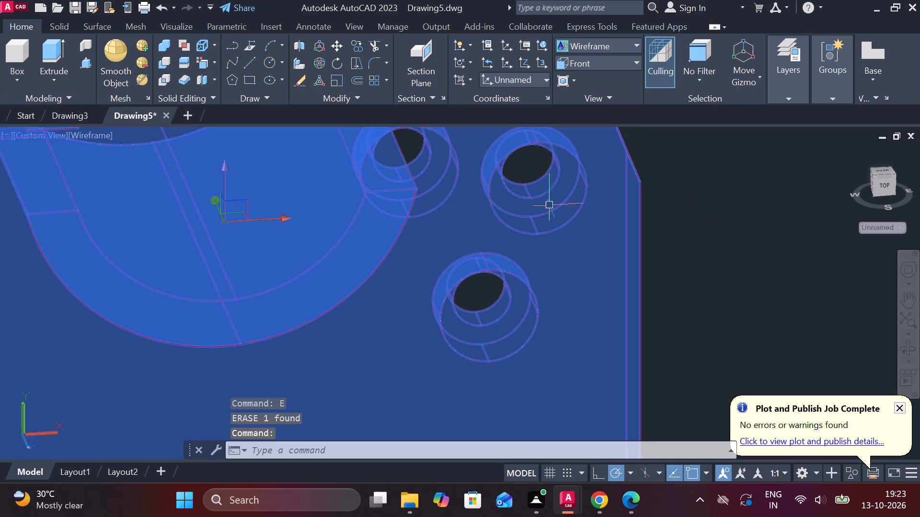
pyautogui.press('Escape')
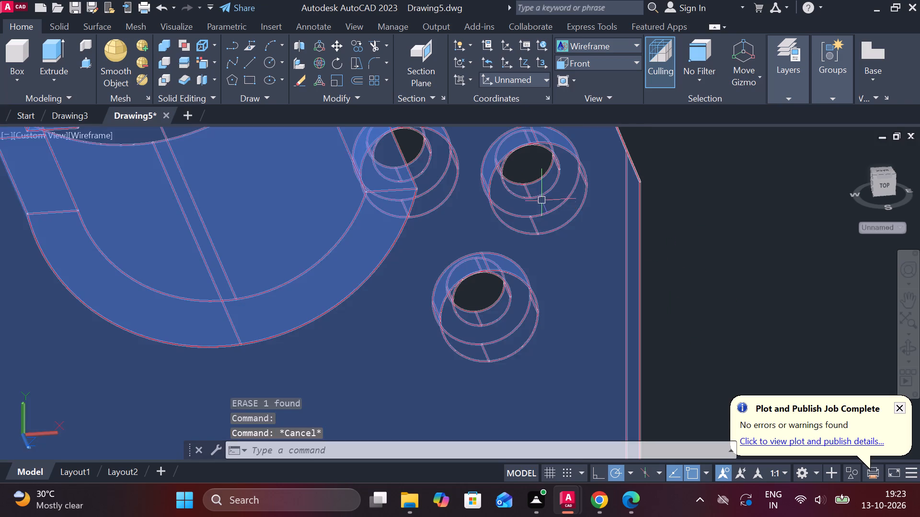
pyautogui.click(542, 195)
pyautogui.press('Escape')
# Erase the large white sketch circle around the hub.
pyautogui.scroll(-1, 649, 239)
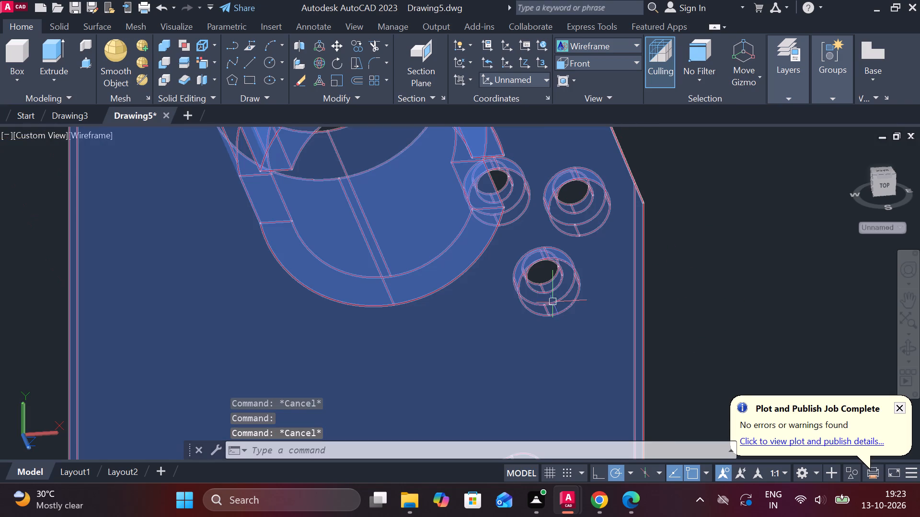
pyautogui.scroll(-2, 279, 306)
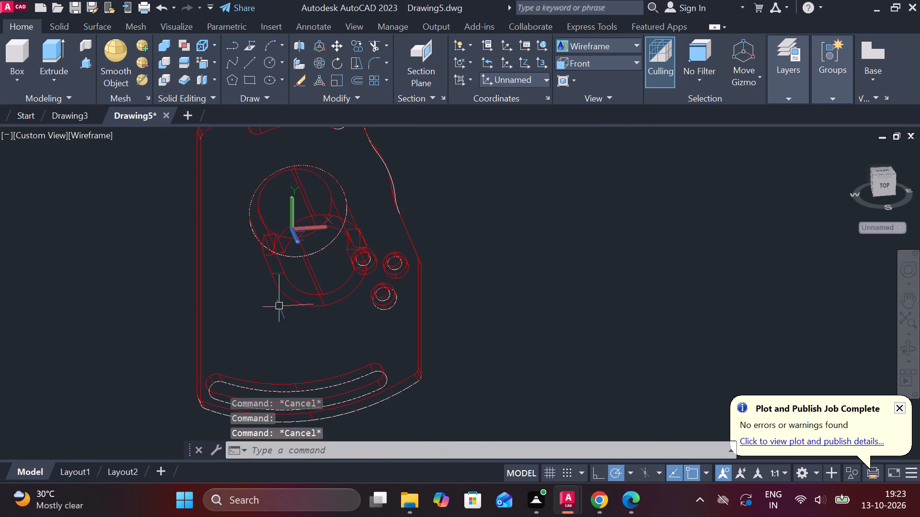
pyautogui.keyDown('shift'); pyautogui.moveTo(227, 311); pyautogui.dragTo(253, 311, button='middle'); pyautogui.keyUp('shift')
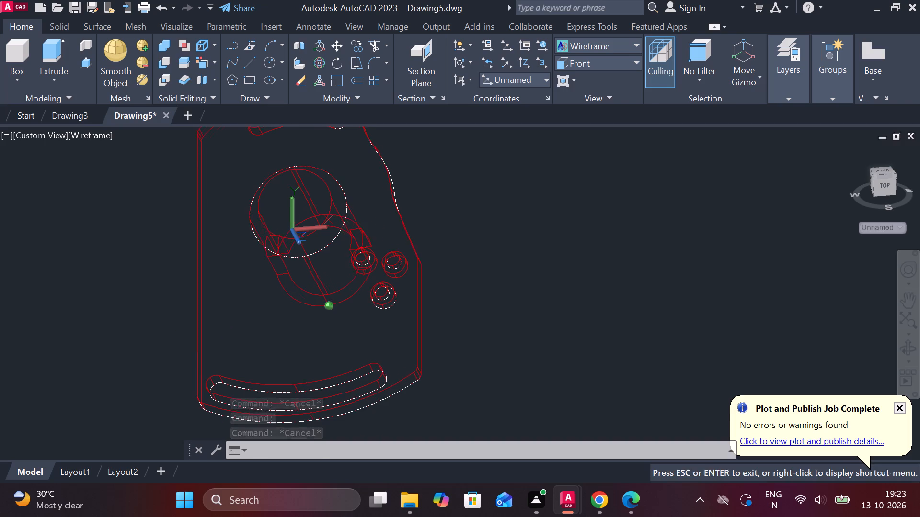
pyautogui.keyDown('shift'); pyautogui.moveTo(253, 311); pyautogui.dragTo(276, 311, button='middle'); pyautogui.keyUp('shift')
pyautogui.scroll(3, 279, 297)
pyautogui.moveTo(305, 256); pyautogui.dragTo(394, 516, button='middle')
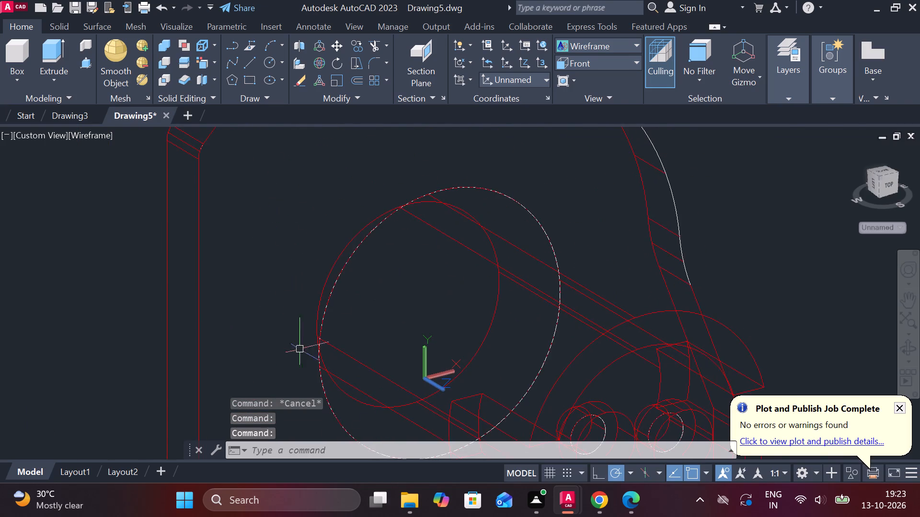
pyautogui.scroll(3, 312, 334)
pyautogui.scroll(4, 351, 283)
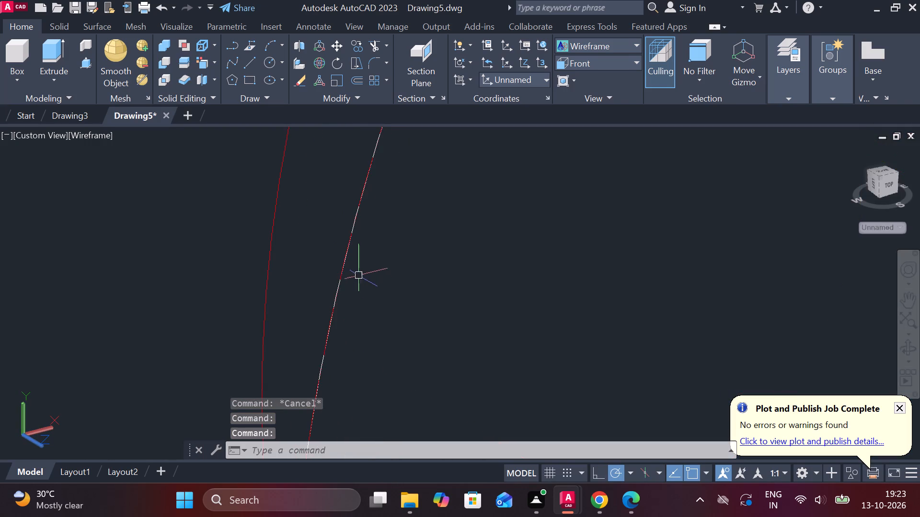
pyautogui.click(340, 267)
pyautogui.write('ev')
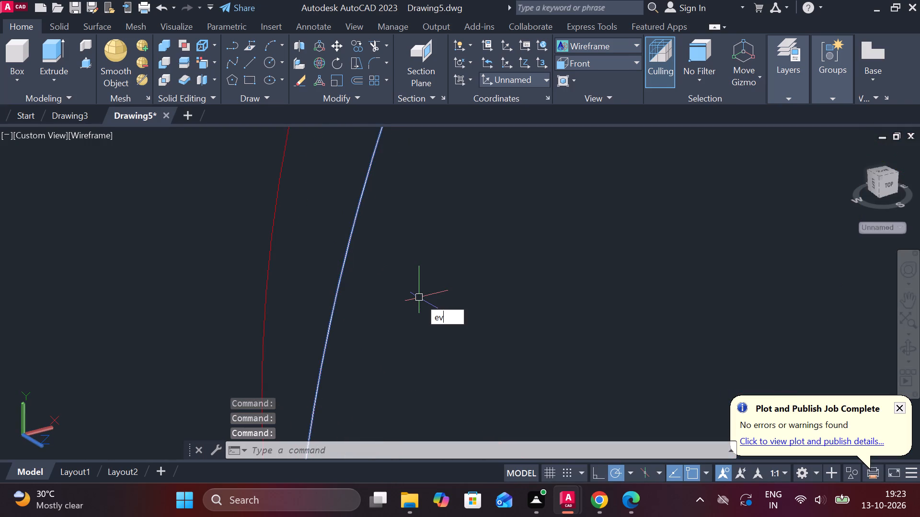
pyautogui.press('BackSpace')
pyautogui.press('space')
# Erase the small white corner arc at the plate's upper-left corner.
pyautogui.scroll(-3, 419, 298)
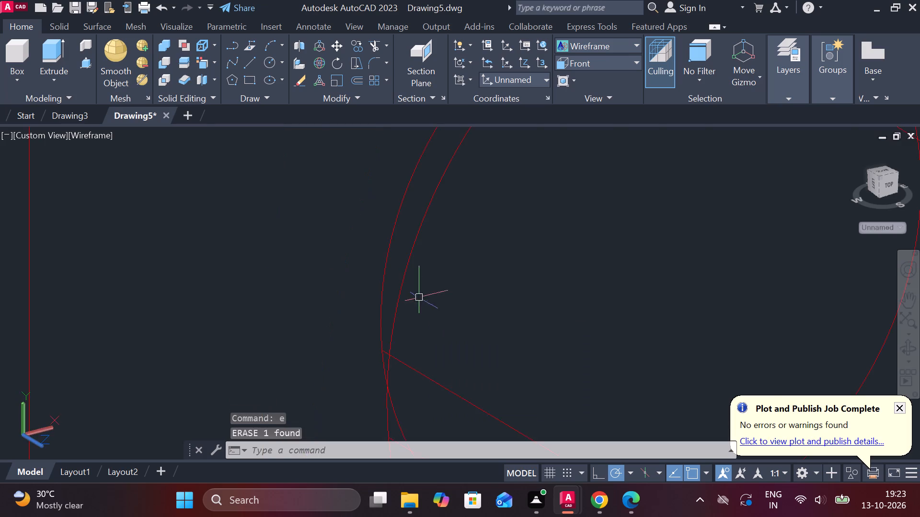
pyautogui.scroll(-3, 502, 348)
pyautogui.scroll(5, 368, 218)
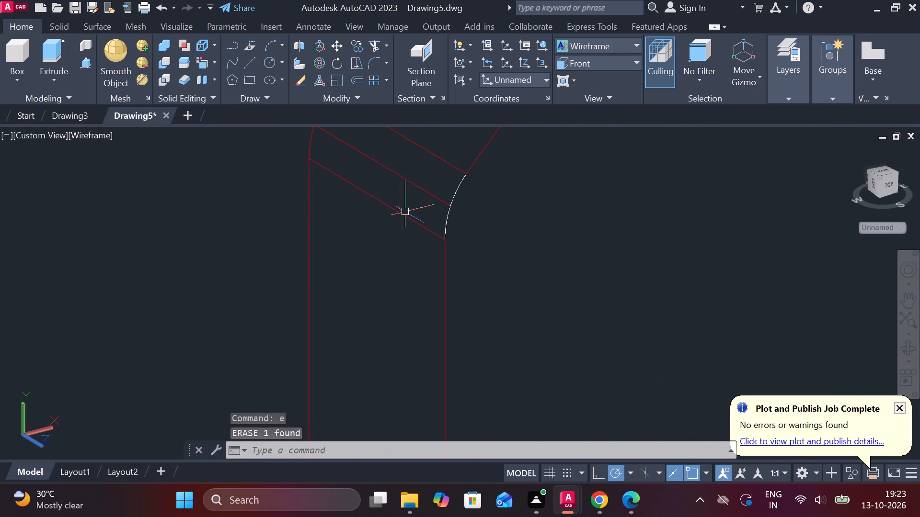
pyautogui.click(446, 226)
pyautogui.write('e')
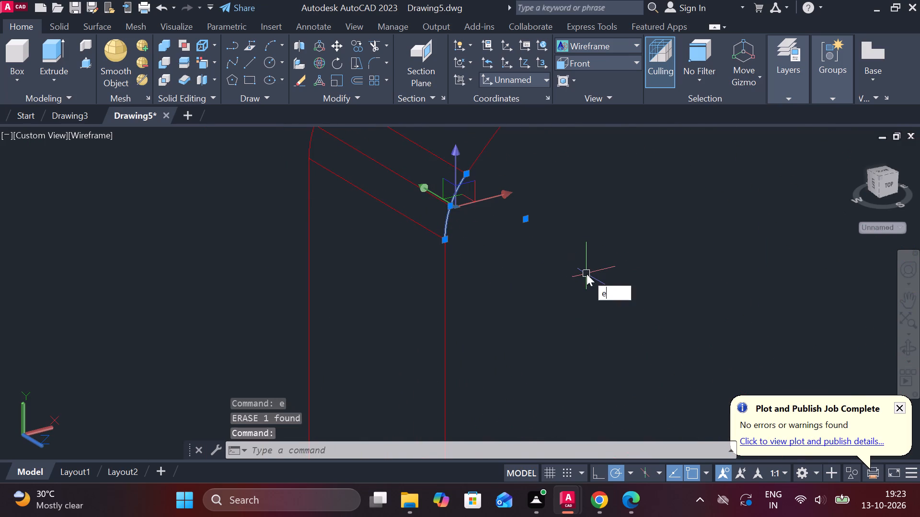
pyautogui.press('space')
# Erase the white sketch arc at the right-hand end of the upper curved slot.
pyautogui.scroll(-5, 586, 274)
pyautogui.moveTo(598, 272); pyautogui.dragTo(428, 309, button='middle')
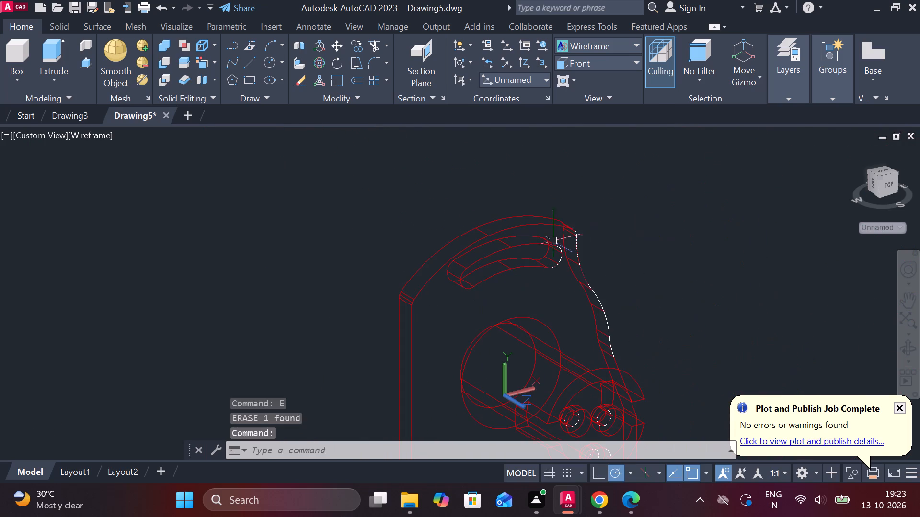
pyautogui.scroll(5, 559, 233)
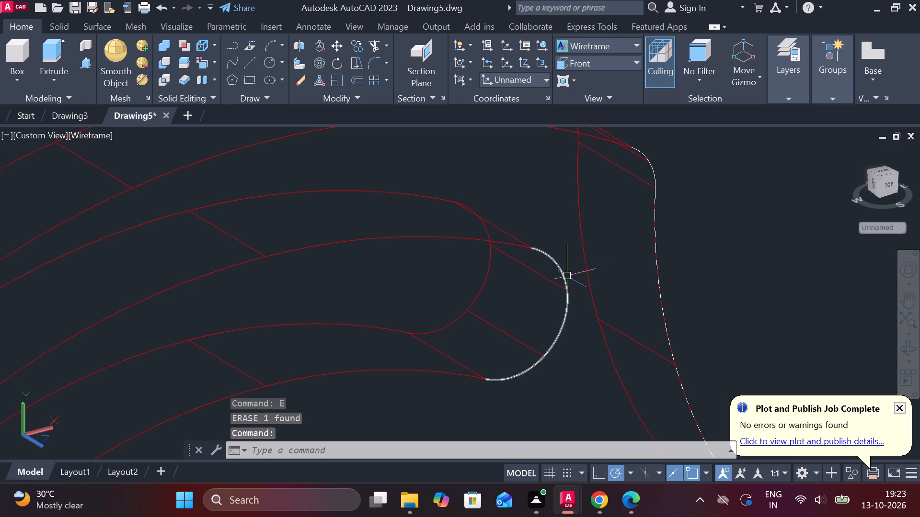
pyautogui.click(567, 276)
pyautogui.write('e')
pyautogui.press('space')
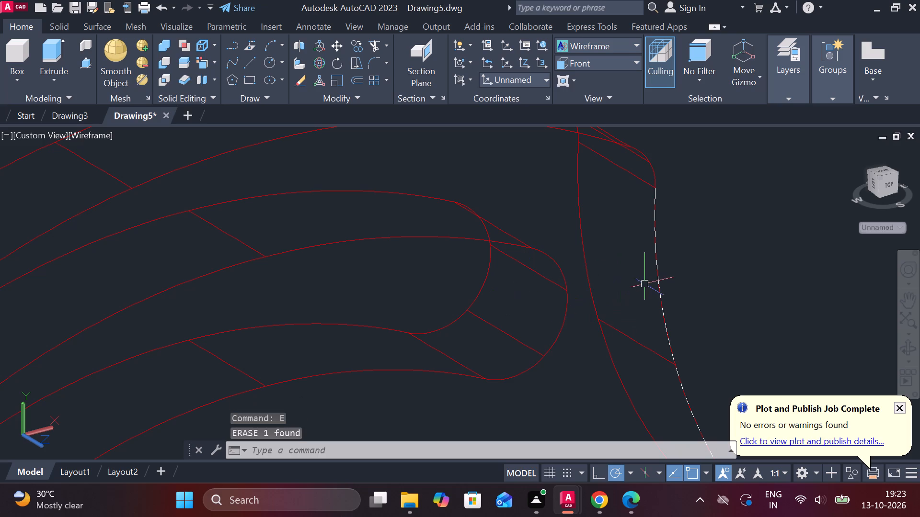
# Erase the white concave curve on the plate's upper right edge and the small rounding arc at its upper-right corner.
pyautogui.click(663, 326)
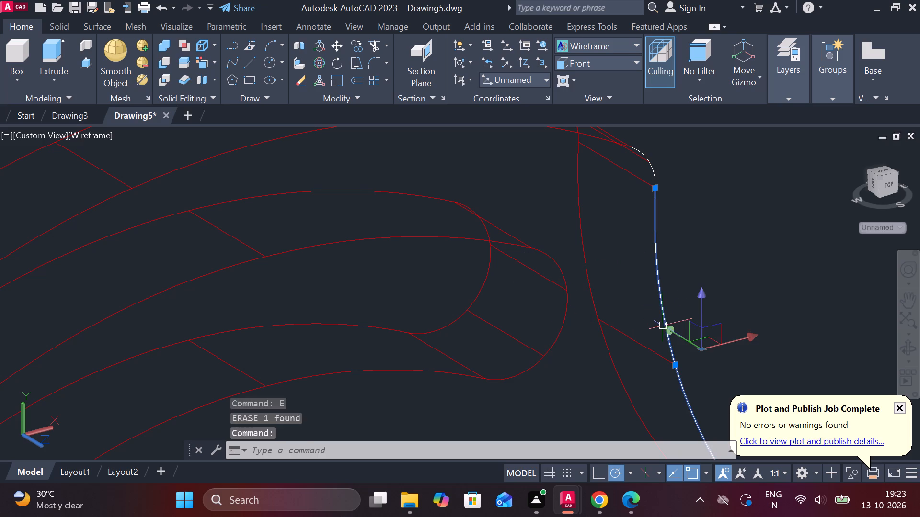
pyautogui.press('e')
pyautogui.press('space')
pyautogui.scroll(-3, 721, 329)
pyautogui.scroll(3, 667, 270)
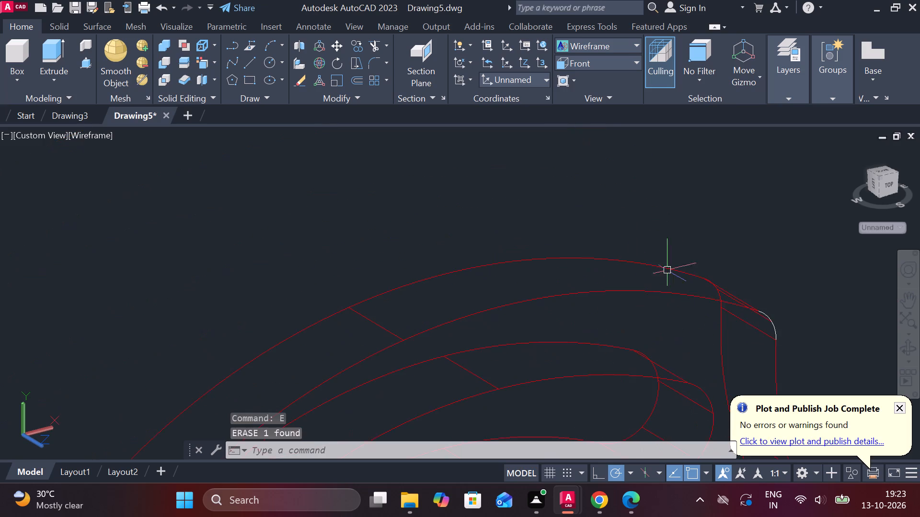
pyautogui.scroll(2, 728, 315)
pyautogui.moveTo(728, 315); pyautogui.dragTo(698, 313, button='middle')
pyautogui.moveTo(678, 306); pyautogui.dragTo(286, 303, button='middle')
pyautogui.scroll(2, 476, 312)
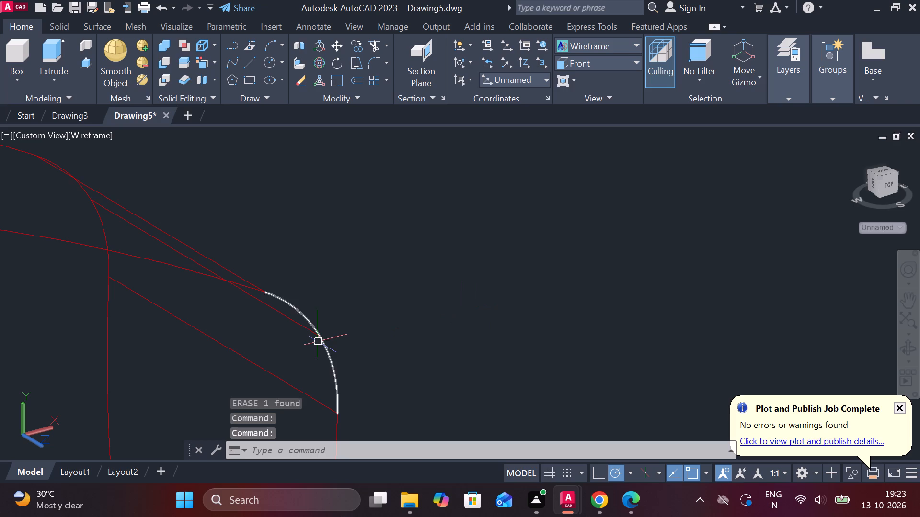
pyautogui.click(318, 346)
pyautogui.click(323, 348)
pyautogui.click(324, 348)
pyautogui.write('e')
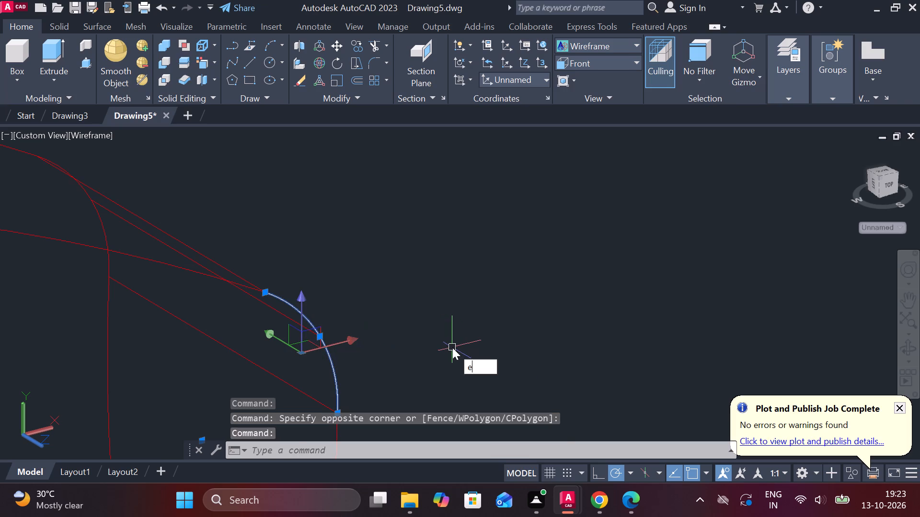
pyautogui.press('space')
# Erase the white convex arc on the plate's upper right edge, below the erased concave curve.
pyautogui.scroll(-7, 452, 348)
pyautogui.moveTo(475, 352); pyautogui.dragTo(415, 258, button='middle')
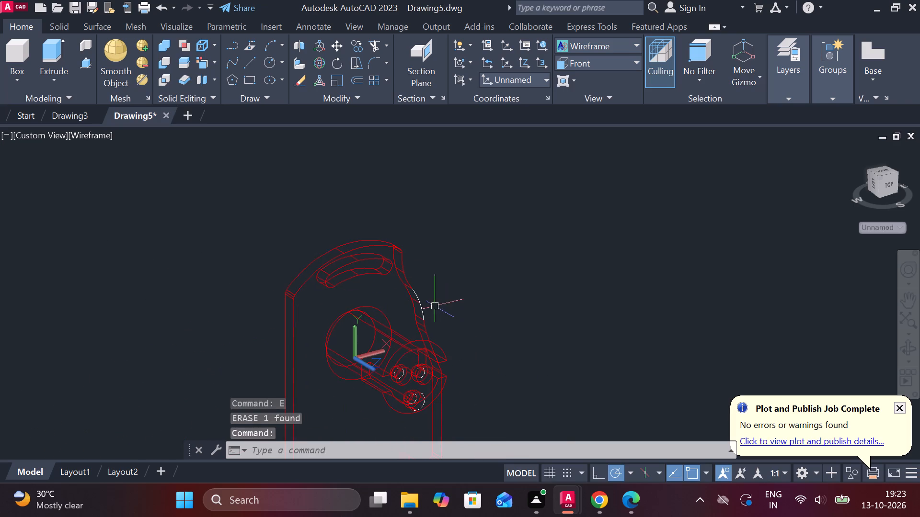
pyautogui.scroll(5, 435, 306)
pyautogui.click(387, 337)
pyautogui.click(399, 325)
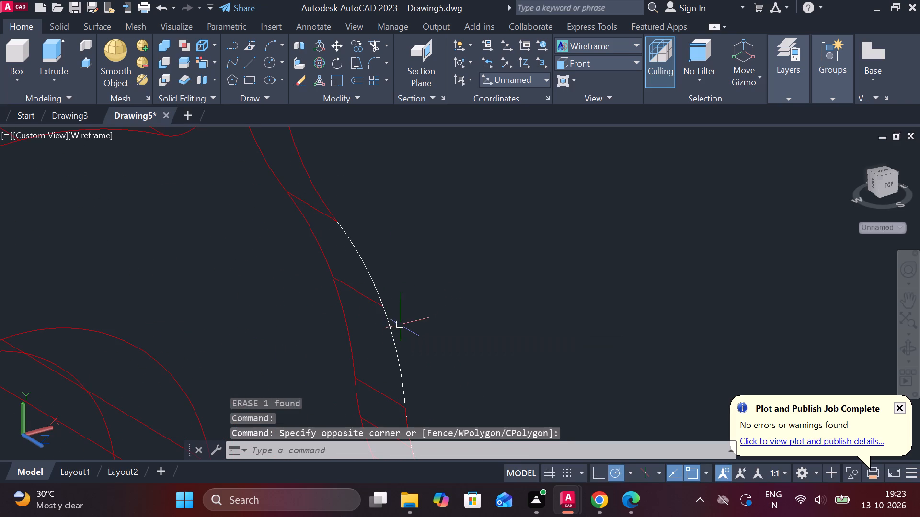
pyautogui.click(388, 337)
pyautogui.click(429, 337)
pyautogui.doubleClick(398, 337)
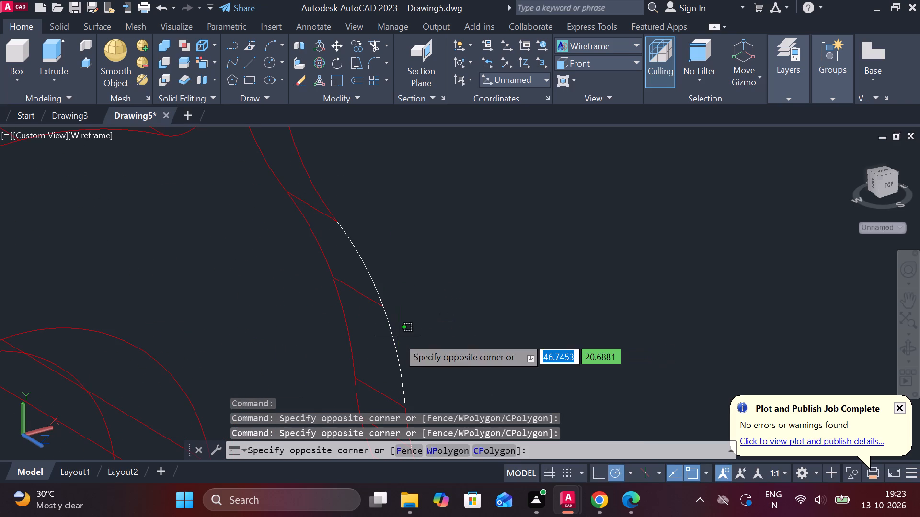
pyautogui.click(398, 337)
pyautogui.click(392, 332)
pyautogui.press('e')
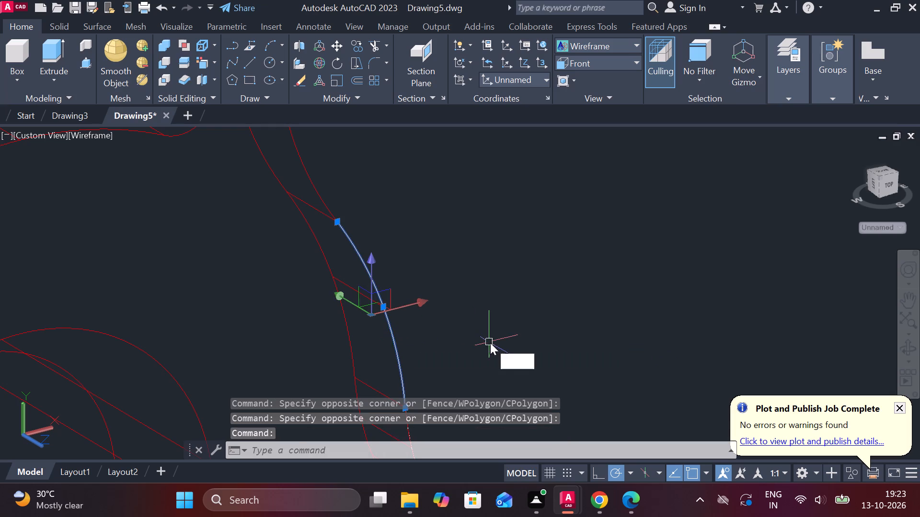
pyautogui.press('space')
# Erase the short white concave arc on the plate's right edge, just above the lobe with the stepped holes.
pyautogui.scroll(-2, 487, 345)
pyautogui.moveTo(460, 365); pyautogui.dragTo(446, 288, button='middle')
pyautogui.scroll(3, 453, 307)
pyautogui.scroll(2, 411, 302)
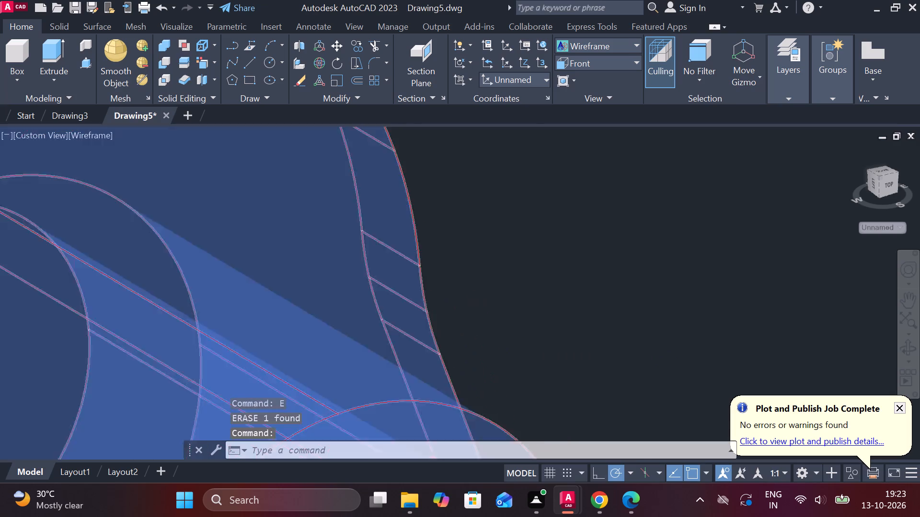
pyautogui.click(439, 273)
pyautogui.click(439, 273)
pyautogui.click(434, 271)
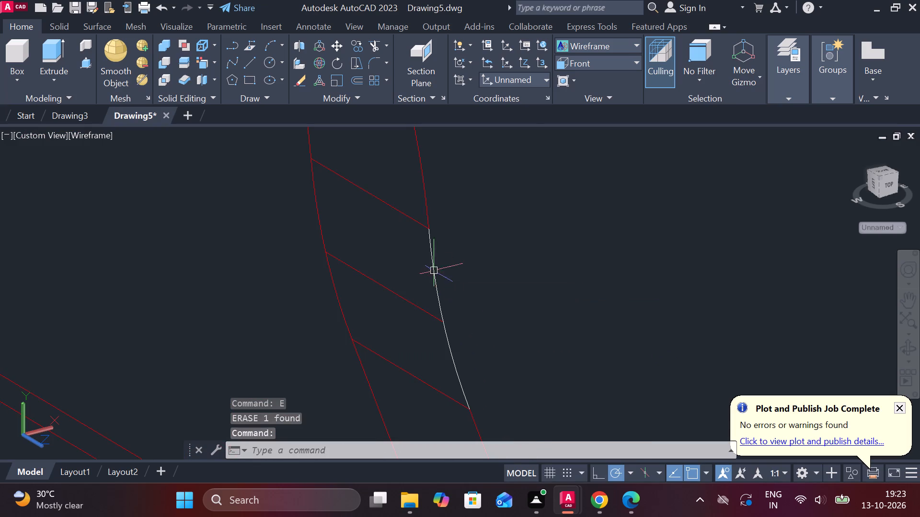
pyautogui.click(434, 266)
pyautogui.write('e')
pyautogui.press('space')
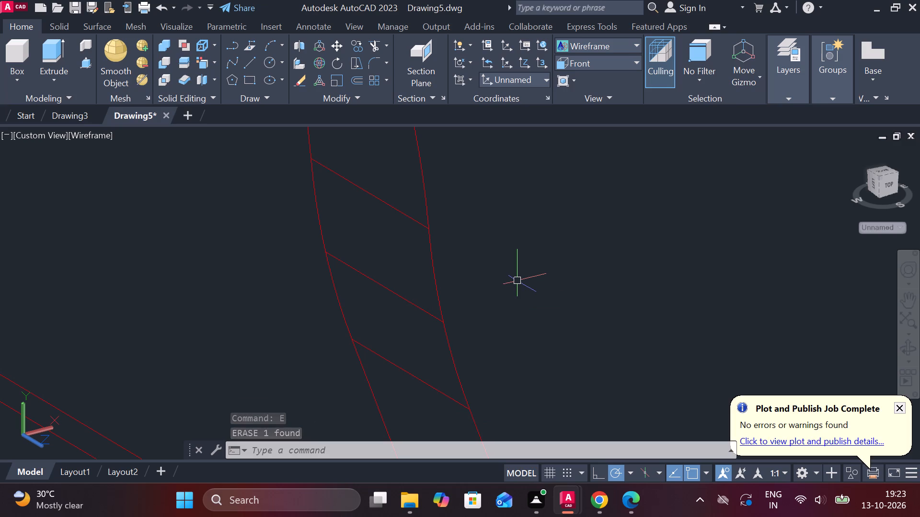
# Erase the long white curve along the upper edge of the lower curved slot.
pyautogui.scroll(-5, 518, 281)
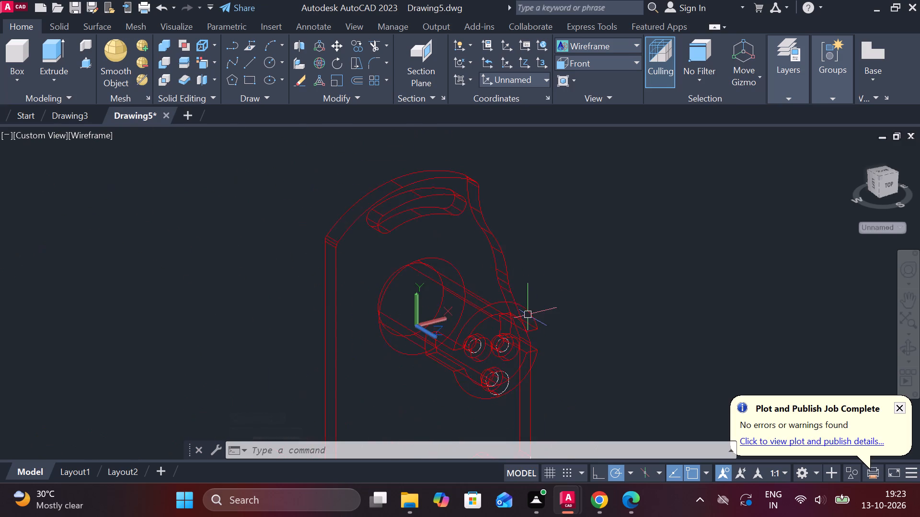
pyautogui.moveTo(530, 317); pyautogui.dragTo(494, 237, button='middle')
pyautogui.scroll(2, 442, 368)
pyautogui.moveTo(441, 369); pyautogui.dragTo(456, 258, button='middle')
pyautogui.scroll(3, 421, 296)
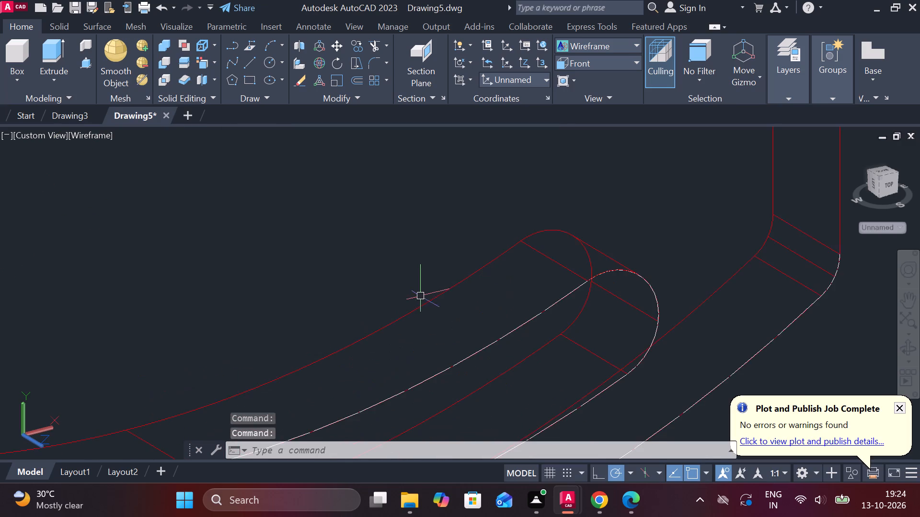
pyautogui.scroll(1, 425, 303)
pyautogui.moveTo(425, 303); pyautogui.dragTo(407, 194, button='middle')
pyautogui.scroll(2, 411, 255)
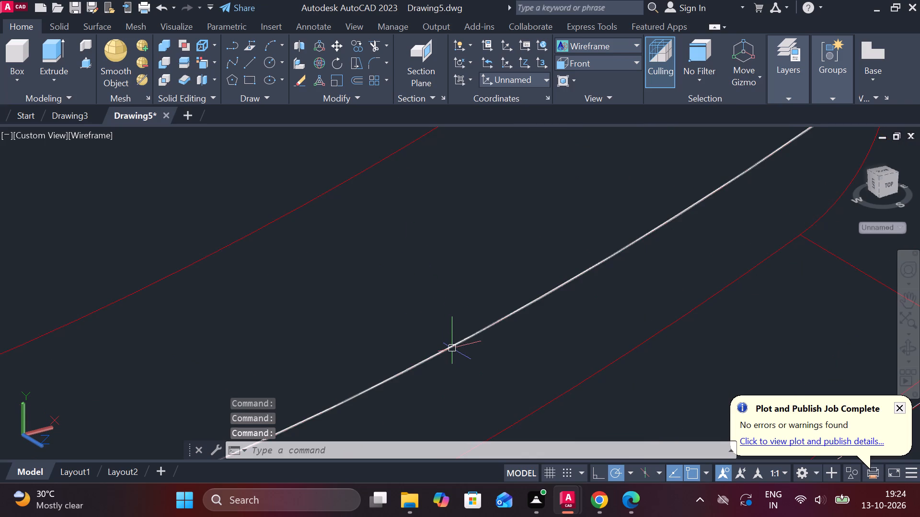
pyautogui.click(452, 348)
pyautogui.write('e')
pyautogui.press('space')
# Erase the white sketch arc at the right-hand end of the lower curved slot.
pyautogui.scroll(-3, 437, 307)
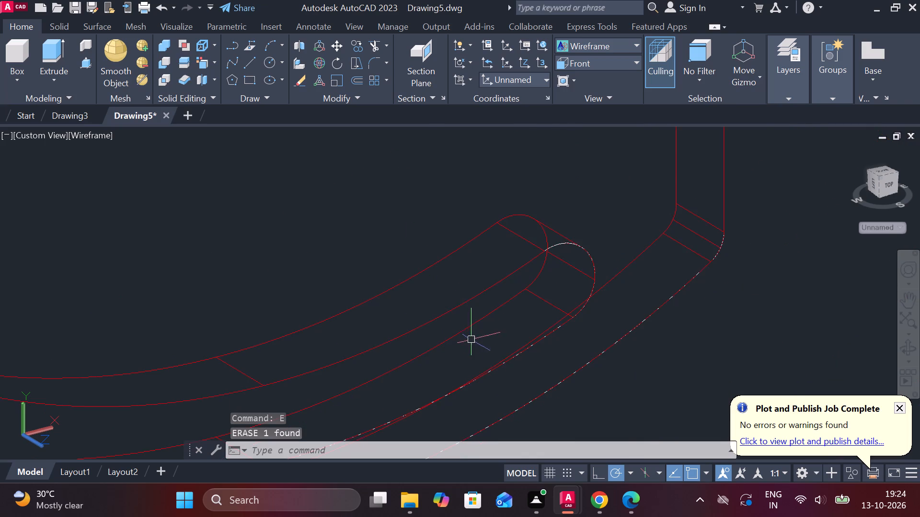
pyautogui.moveTo(483, 360); pyautogui.dragTo(455, 218, button='middle')
pyautogui.scroll(3, 466, 329)
pyautogui.scroll(-7, 397, 283)
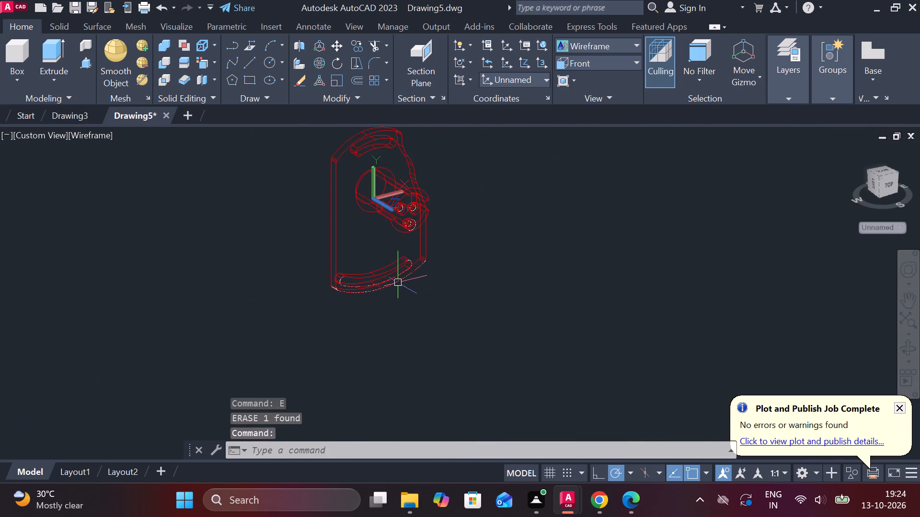
pyautogui.scroll(4, 411, 252)
pyautogui.scroll(7, 401, 303)
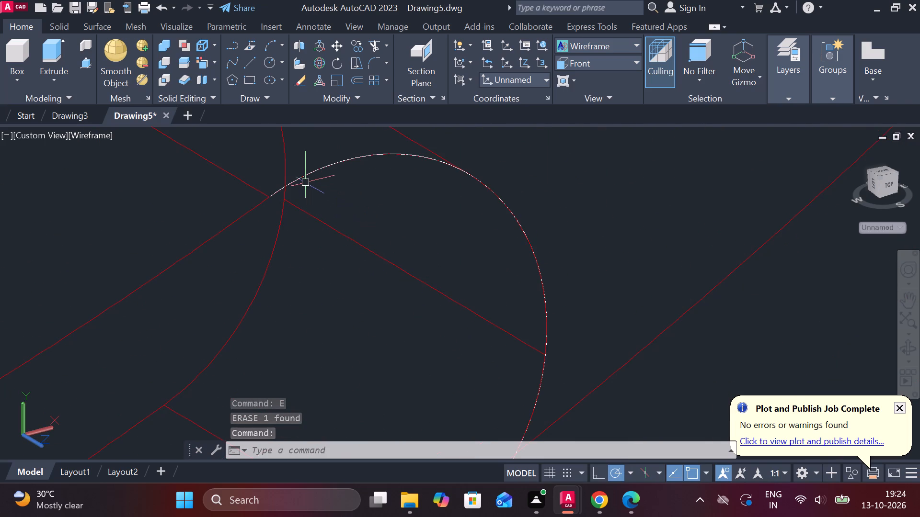
pyautogui.click(303, 179)
pyautogui.scroll(-3, 347, 262)
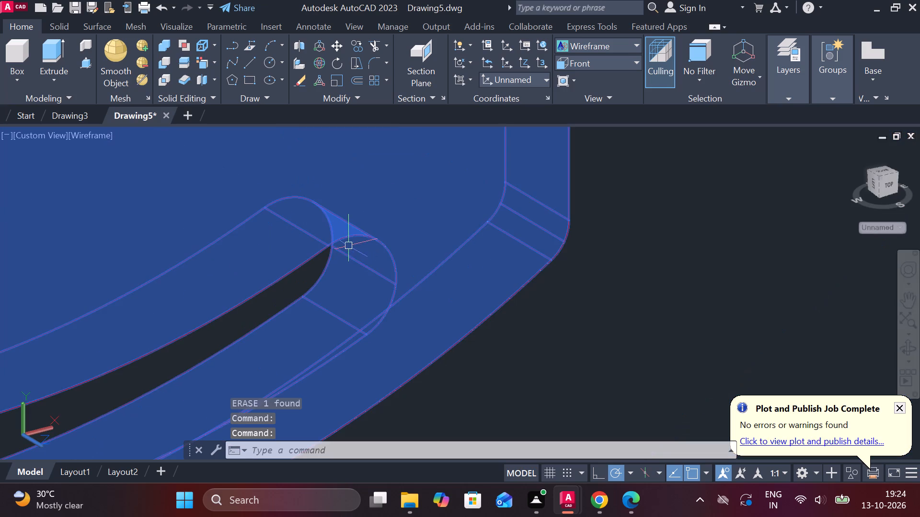
pyautogui.press('Escape')
pyautogui.click(350, 242)
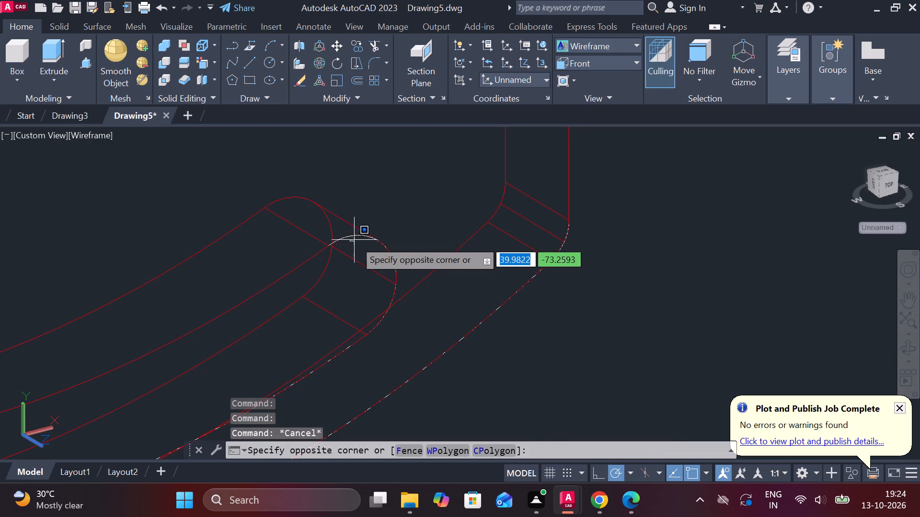
pyautogui.click(355, 240)
pyautogui.click(355, 239)
pyautogui.write('e')
pyautogui.press('space')
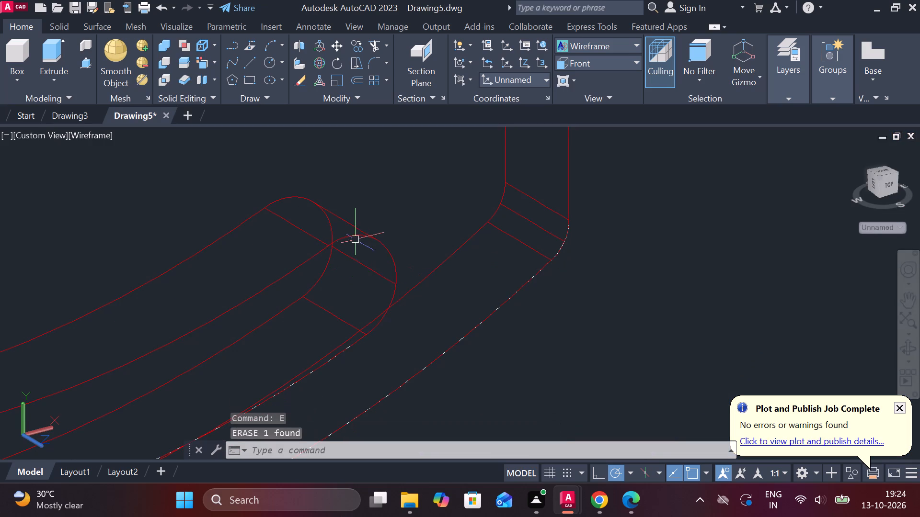
# Erase the white curve along the lower slot's bottom edge and the long white curve along the plate's bottom edge.
pyautogui.click(345, 350)
pyautogui.write('e')
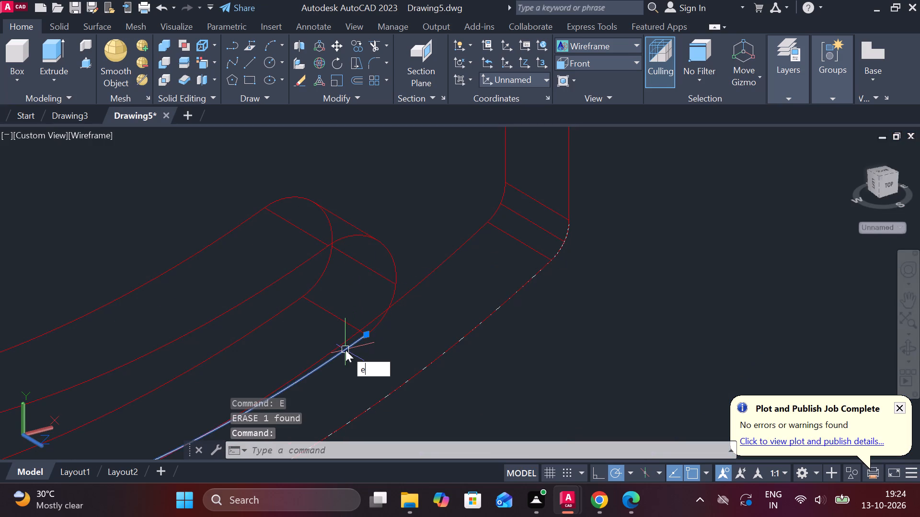
pyautogui.press('space')
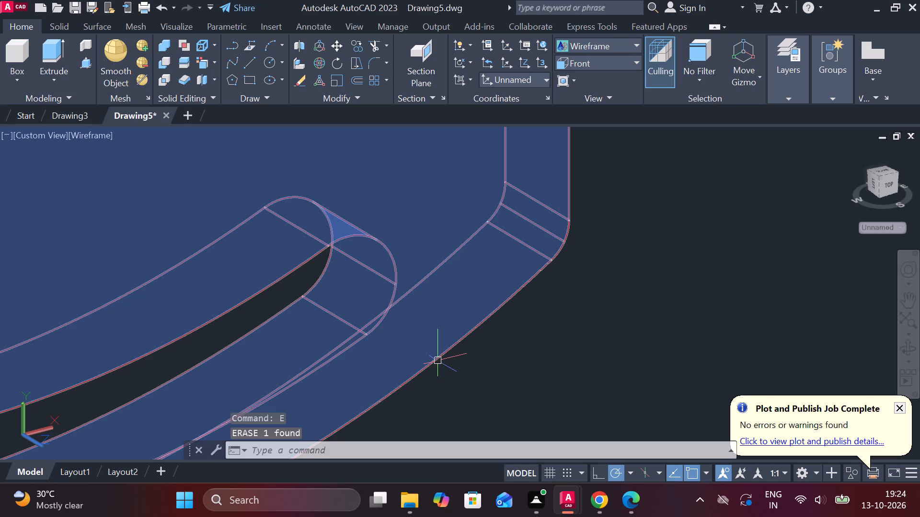
pyautogui.scroll(-1, 442, 360)
pyautogui.click(449, 356)
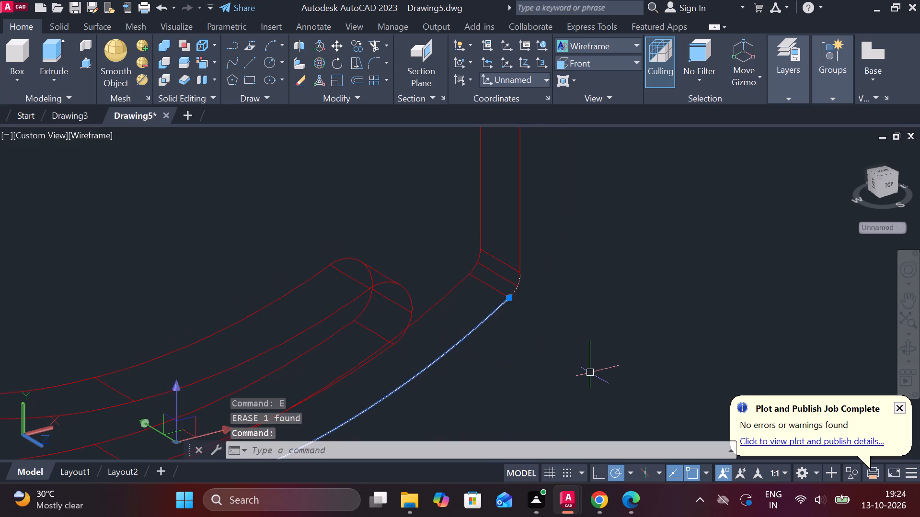
pyautogui.write('e')
pyautogui.press('space')
# Erase the small white rounding arc at the plate's lower-right corner.
pyautogui.scroll(-1, 519, 343)
pyautogui.scroll(8, 523, 329)
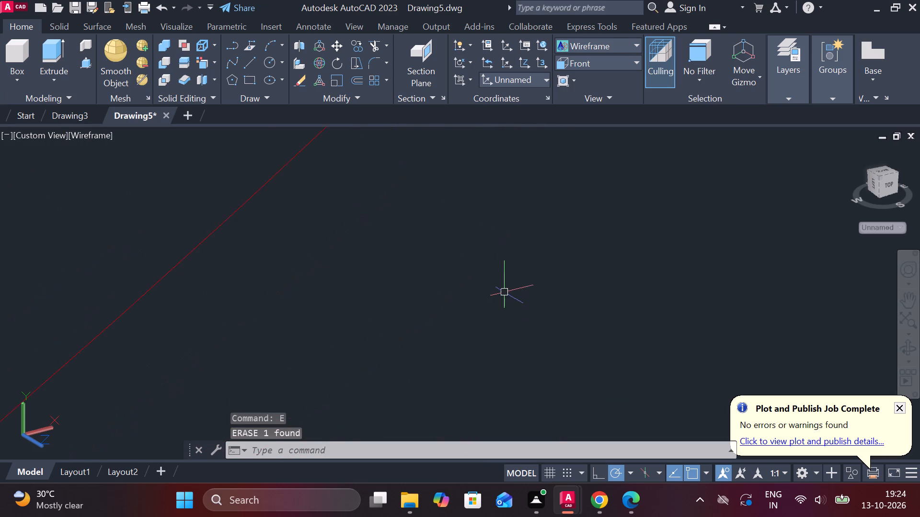
pyautogui.moveTo(510, 336); pyautogui.dragTo(506, 425, button='middle')
pyautogui.scroll(-2, 489, 376)
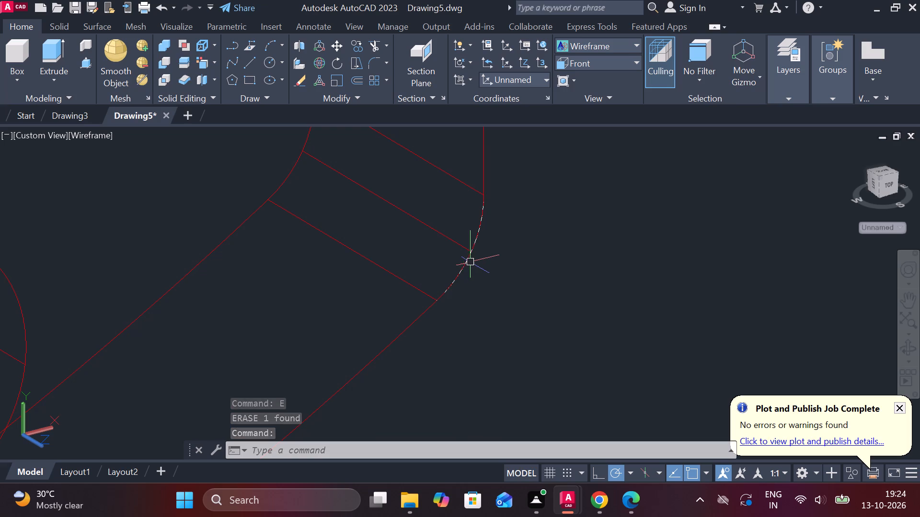
pyautogui.click(469, 260)
pyautogui.write('e')
pyautogui.press('space')
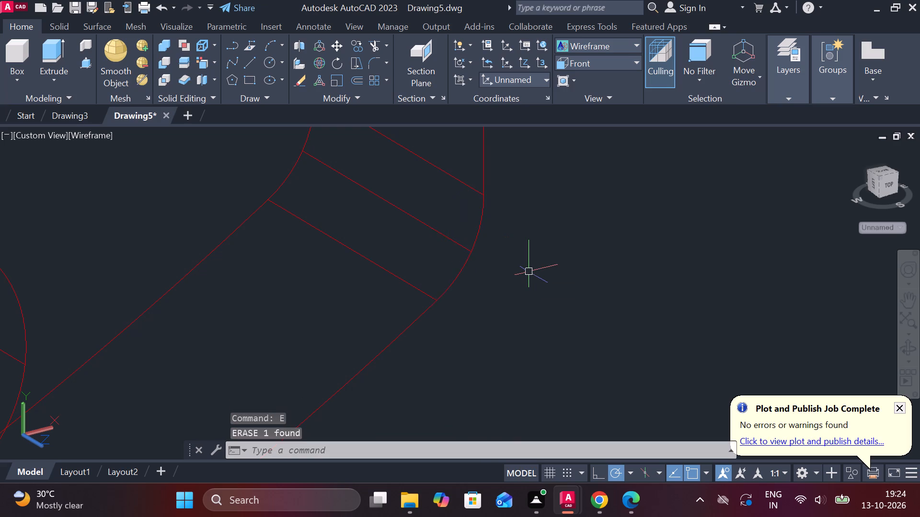
# Erase the white sketch arc at the left-hand end of the lower curved slot.
pyautogui.scroll(-4, 529, 272)
pyautogui.scroll(3, 76, 373)
pyautogui.moveTo(157, 370); pyautogui.dragTo(213, 338, button='middle')
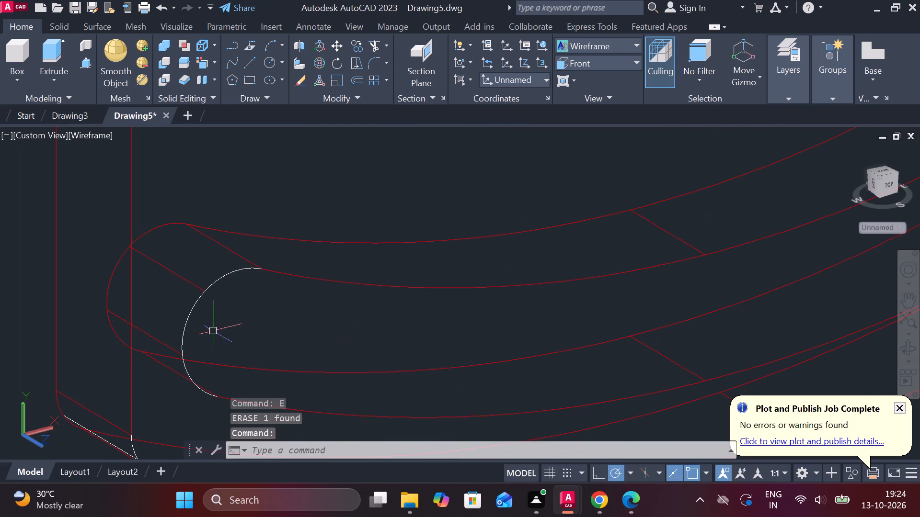
pyautogui.click(191, 318)
pyautogui.write('e')
pyautogui.press('space')
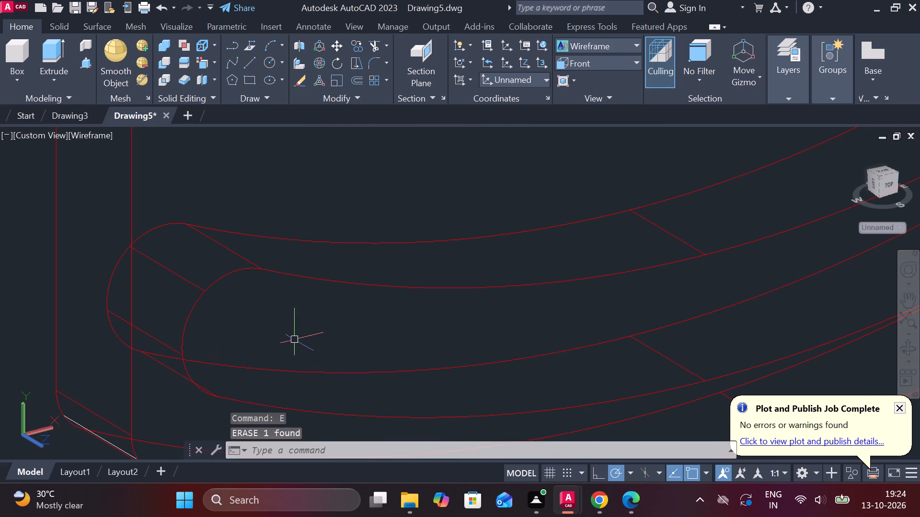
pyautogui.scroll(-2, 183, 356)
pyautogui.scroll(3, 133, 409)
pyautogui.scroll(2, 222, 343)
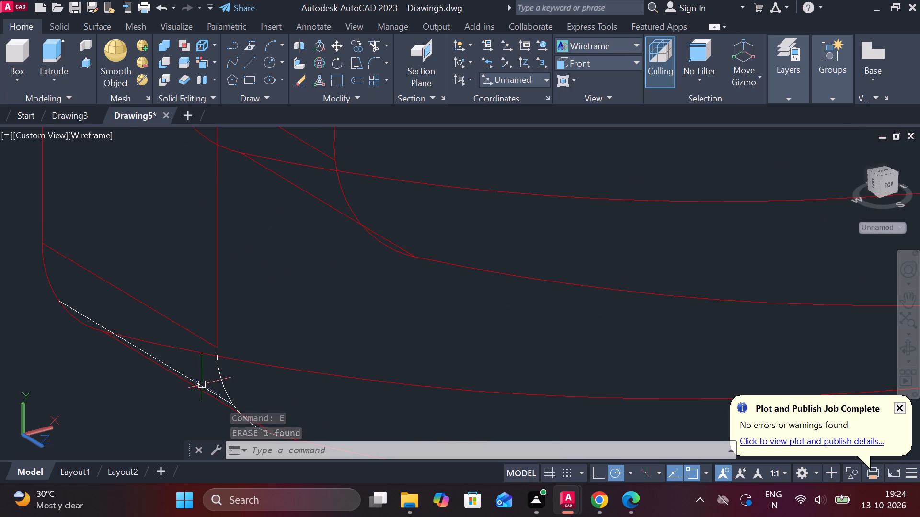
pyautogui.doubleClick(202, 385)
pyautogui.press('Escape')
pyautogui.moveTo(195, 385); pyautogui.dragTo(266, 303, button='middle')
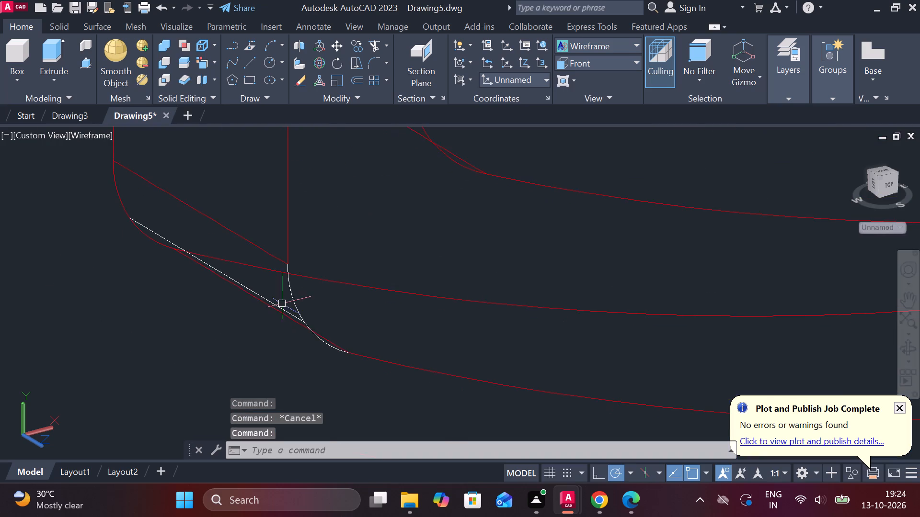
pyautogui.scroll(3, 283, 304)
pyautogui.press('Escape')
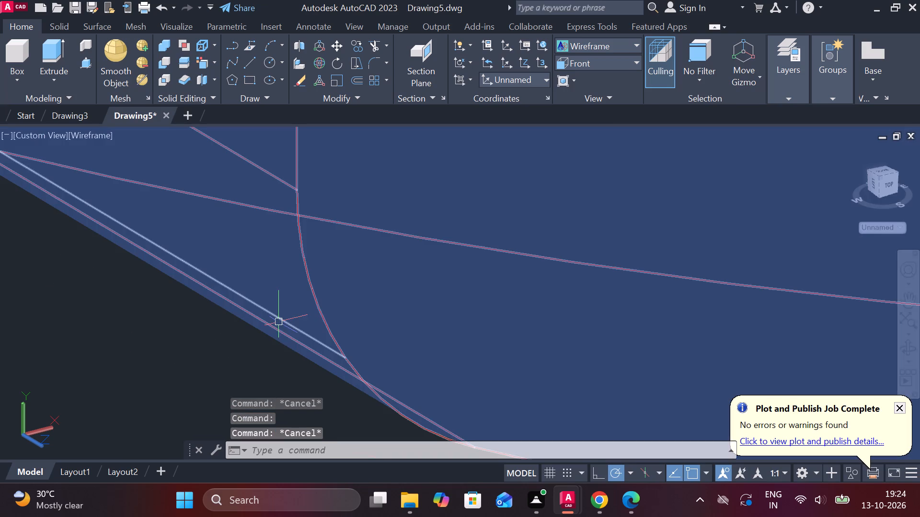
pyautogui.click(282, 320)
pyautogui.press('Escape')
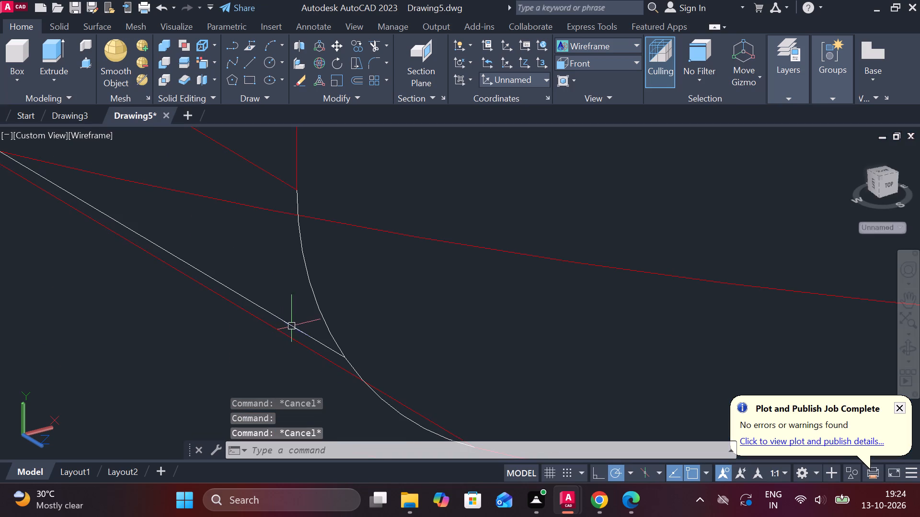
# Erase the small white rounding arc at the plate's lower-left corner.
pyautogui.scroll(-2, 334, 339)
pyautogui.click(333, 336)
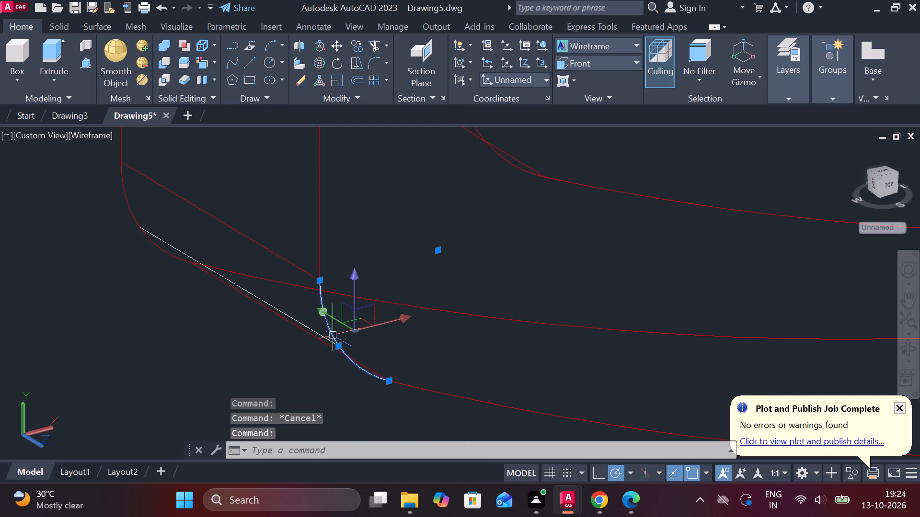
pyautogui.write('e')
pyautogui.press('space')
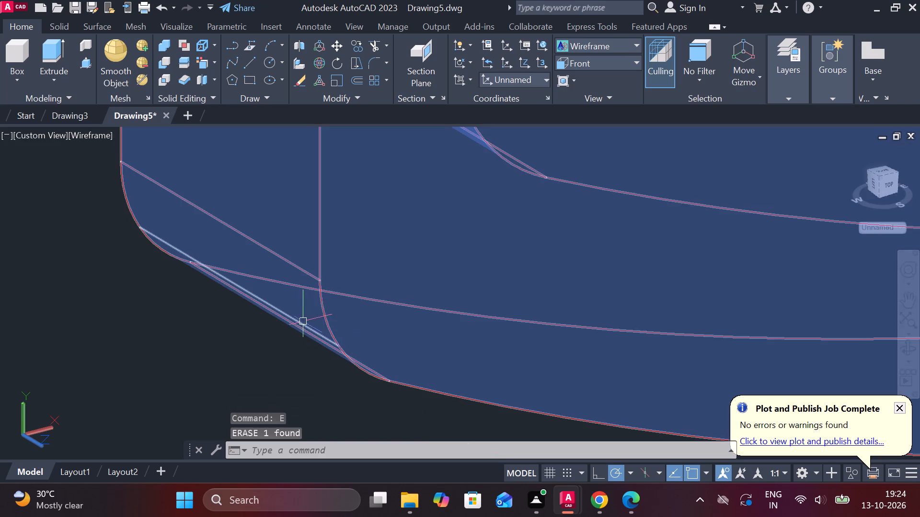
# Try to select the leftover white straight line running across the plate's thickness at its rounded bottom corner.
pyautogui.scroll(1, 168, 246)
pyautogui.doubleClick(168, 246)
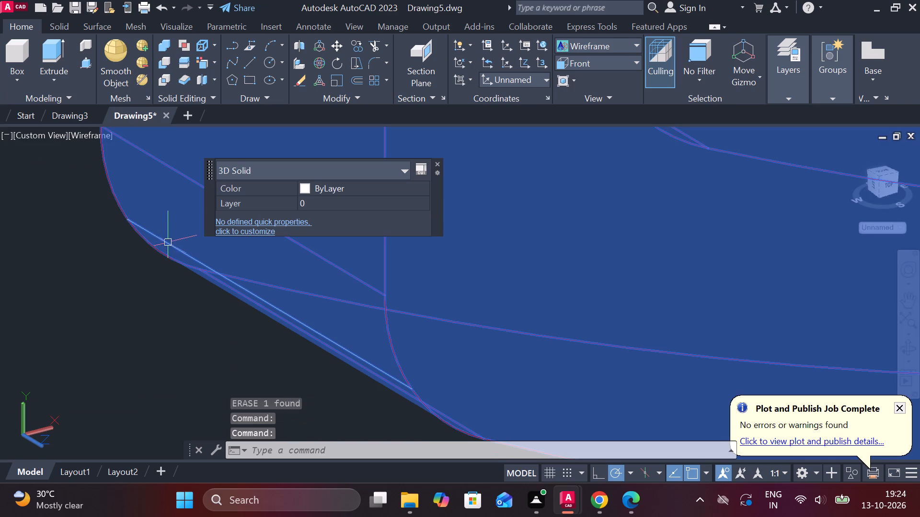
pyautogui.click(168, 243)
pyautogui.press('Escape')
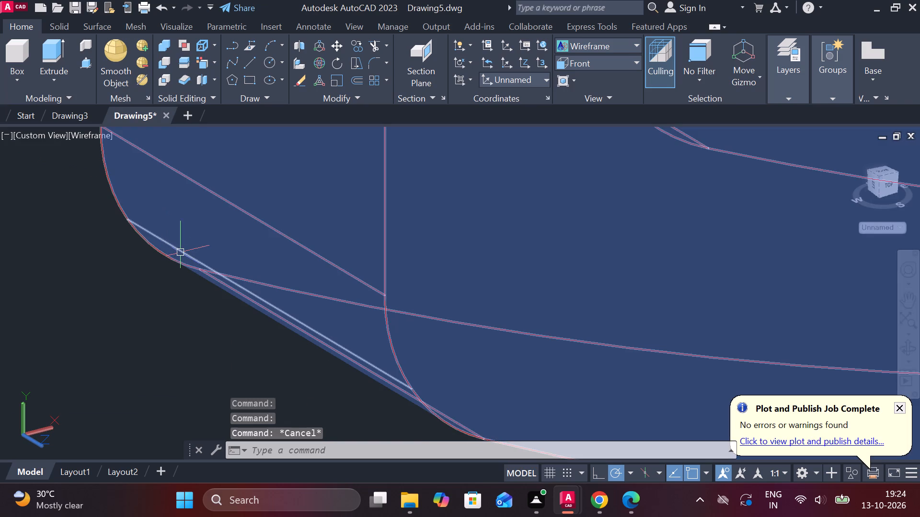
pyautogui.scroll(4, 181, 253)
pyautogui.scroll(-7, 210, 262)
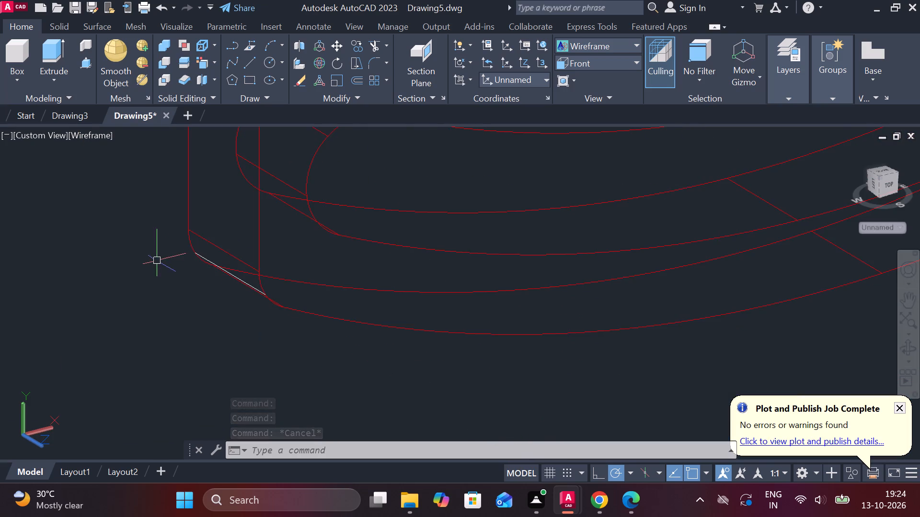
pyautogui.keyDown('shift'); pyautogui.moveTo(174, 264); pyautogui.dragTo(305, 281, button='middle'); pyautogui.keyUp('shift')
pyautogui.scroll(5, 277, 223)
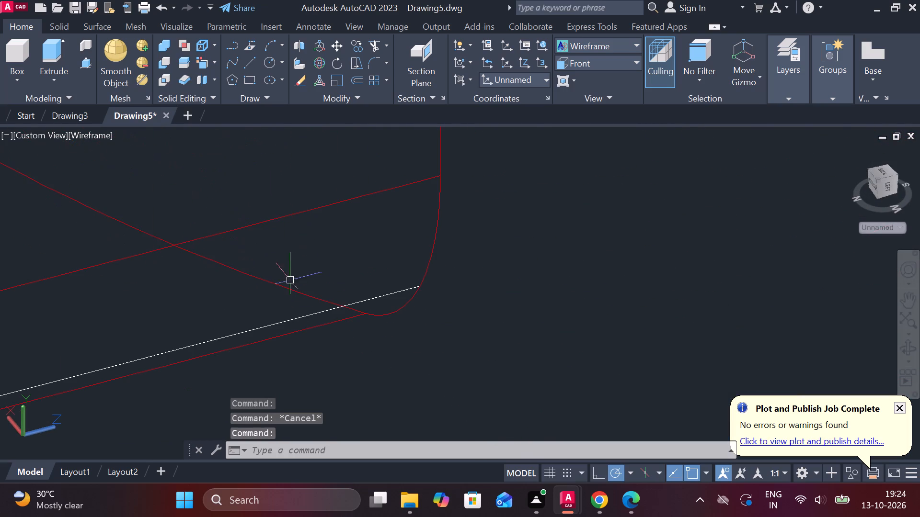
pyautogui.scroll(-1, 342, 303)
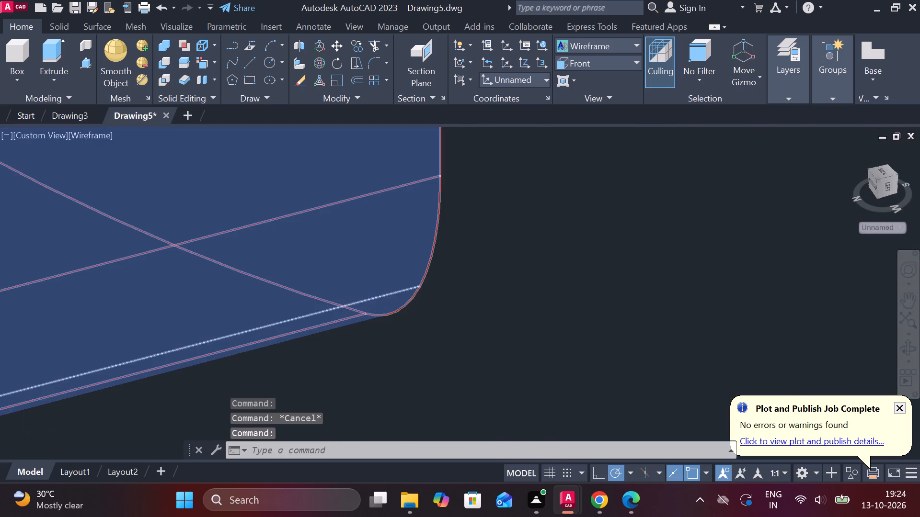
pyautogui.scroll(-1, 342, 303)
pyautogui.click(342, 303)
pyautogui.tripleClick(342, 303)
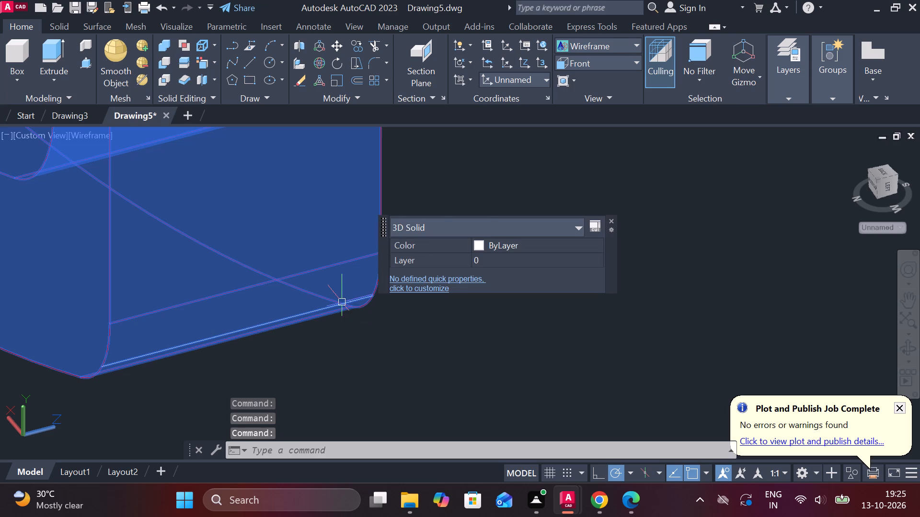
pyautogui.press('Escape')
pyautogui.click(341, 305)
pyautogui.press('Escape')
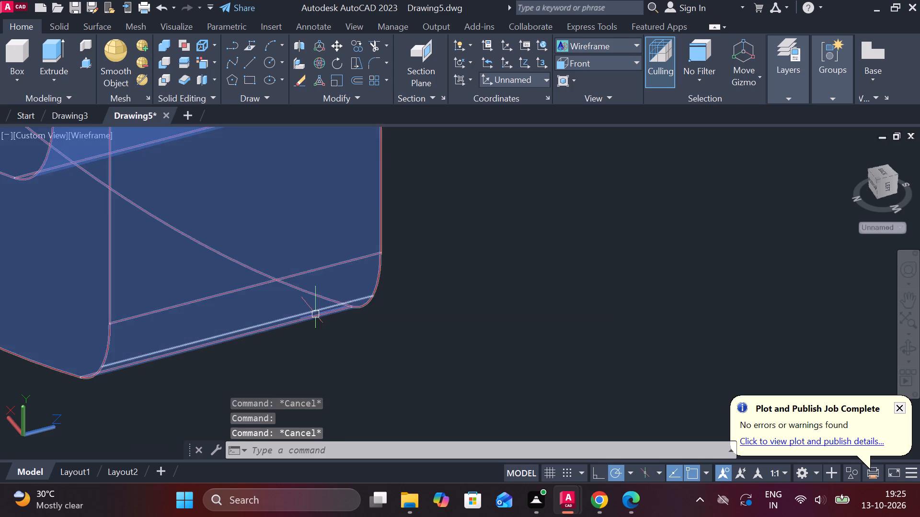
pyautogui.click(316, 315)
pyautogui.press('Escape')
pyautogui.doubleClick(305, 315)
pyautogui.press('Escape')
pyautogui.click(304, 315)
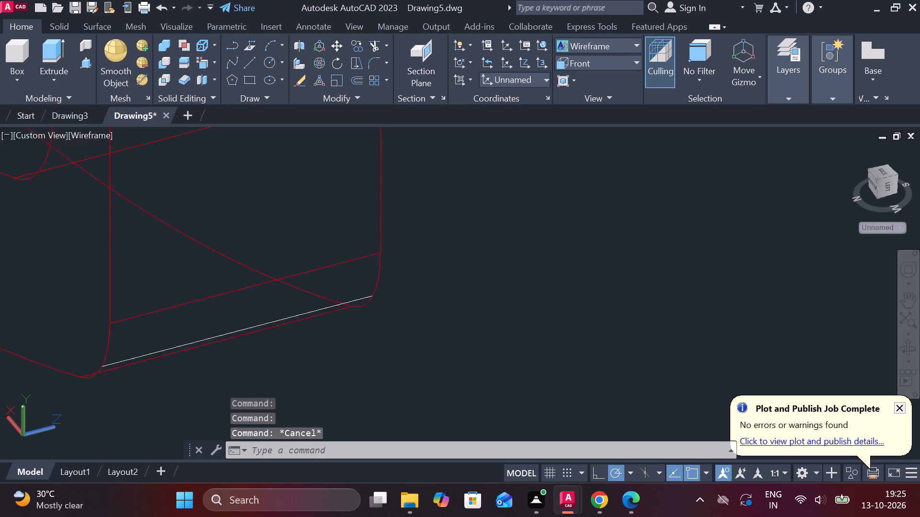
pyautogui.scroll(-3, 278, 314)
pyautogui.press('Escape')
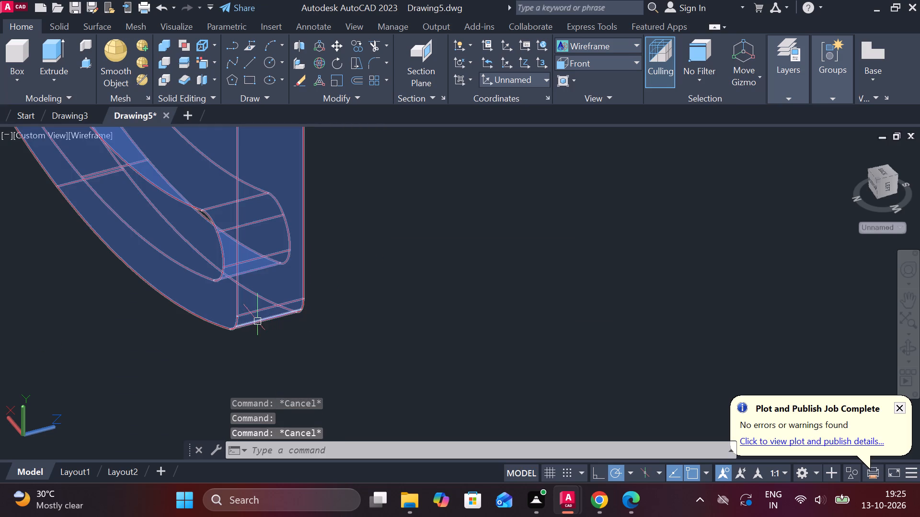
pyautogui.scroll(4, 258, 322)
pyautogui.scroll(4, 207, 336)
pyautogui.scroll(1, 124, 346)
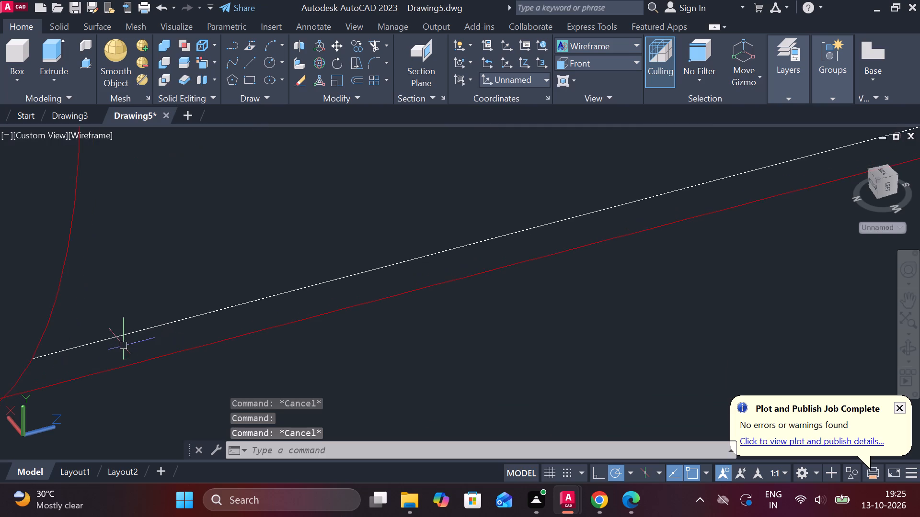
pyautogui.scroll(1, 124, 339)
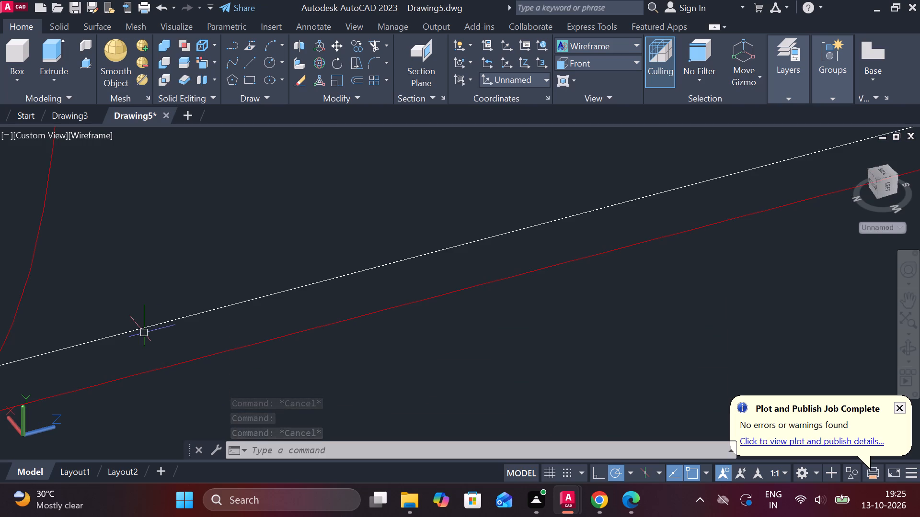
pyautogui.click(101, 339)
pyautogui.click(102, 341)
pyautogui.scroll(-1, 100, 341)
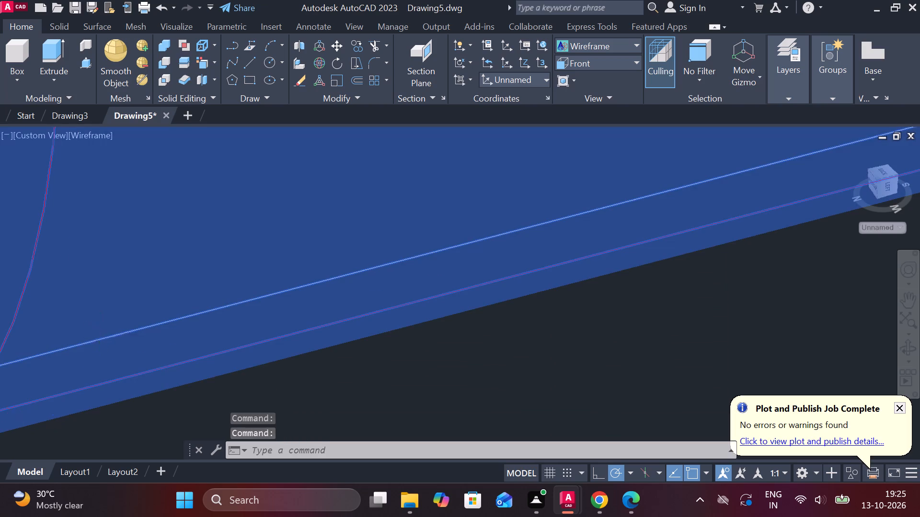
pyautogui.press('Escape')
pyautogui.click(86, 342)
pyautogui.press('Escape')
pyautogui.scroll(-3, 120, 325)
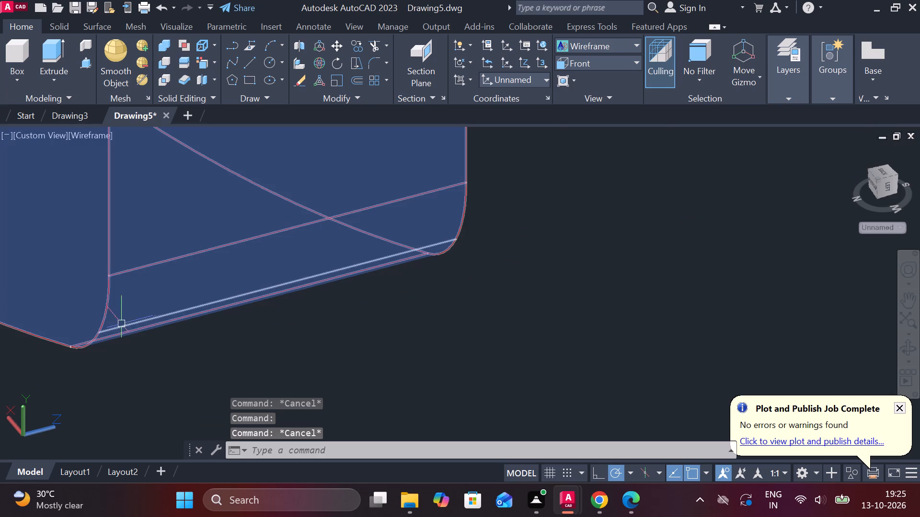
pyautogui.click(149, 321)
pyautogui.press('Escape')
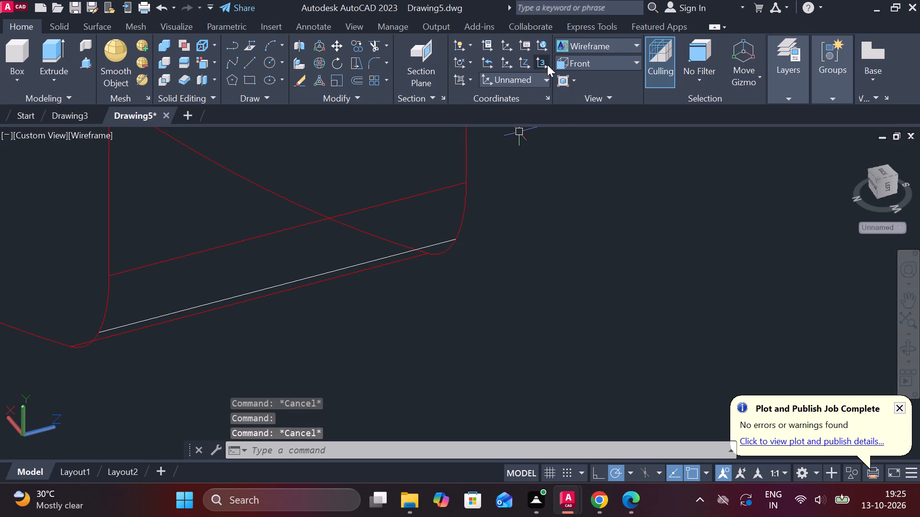
# Erase the larger white sketch circle on the lowest of the three stepped holes.
pyautogui.scroll(-4, 564, 113)
pyautogui.scroll(-6, 511, 184)
pyautogui.scroll(-1, 492, 249)
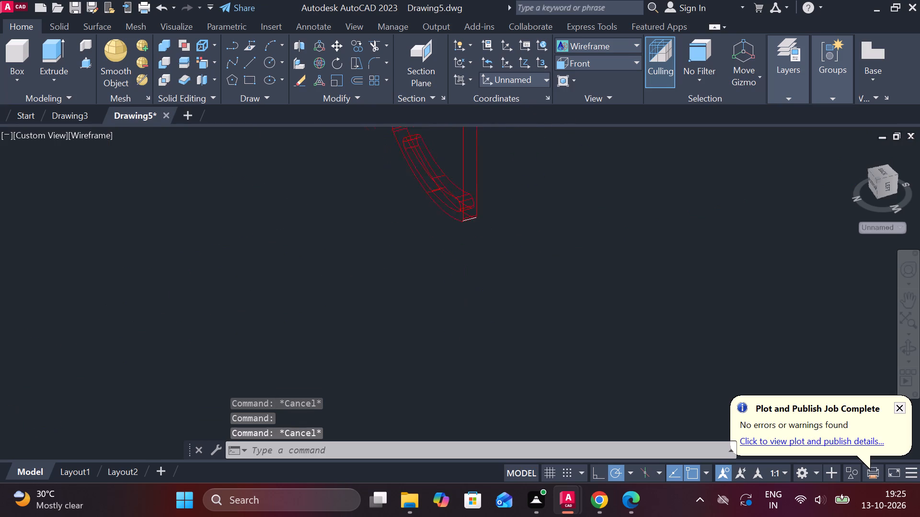
pyautogui.scroll(-1, 492, 249)
pyautogui.scroll(2, 423, 164)
pyautogui.moveTo(413, 222); pyautogui.dragTo(356, 304, button='middle')
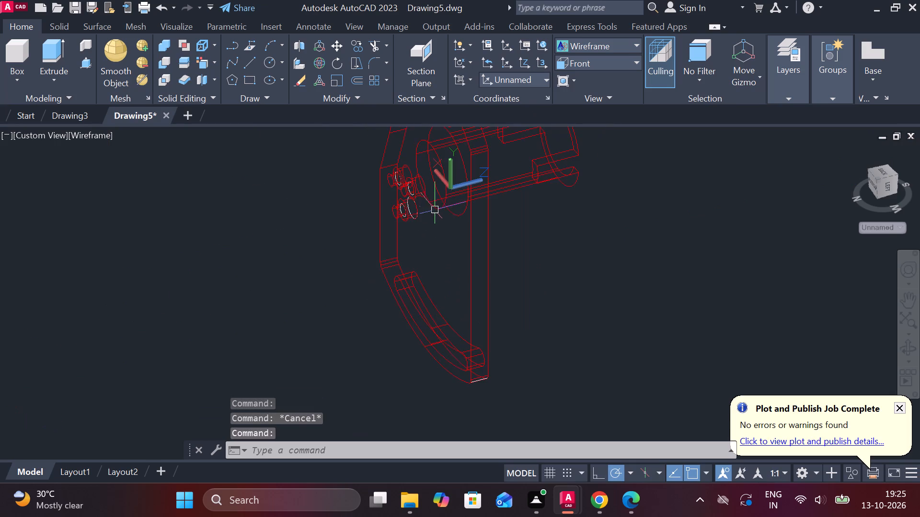
pyautogui.scroll(3, 441, 193)
pyautogui.scroll(4, 394, 214)
pyautogui.moveTo(332, 269); pyautogui.dragTo(445, 270, button='middle')
pyautogui.scroll(2, 310, 291)
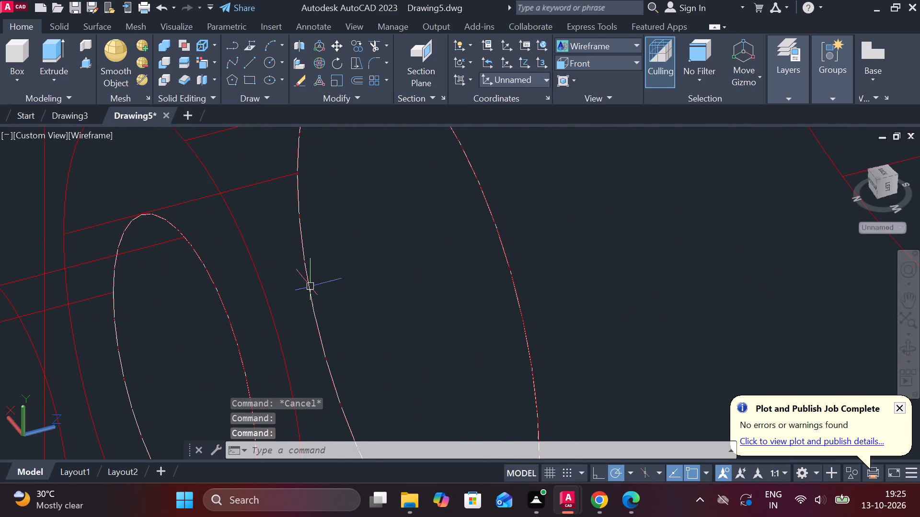
pyautogui.click(299, 226)
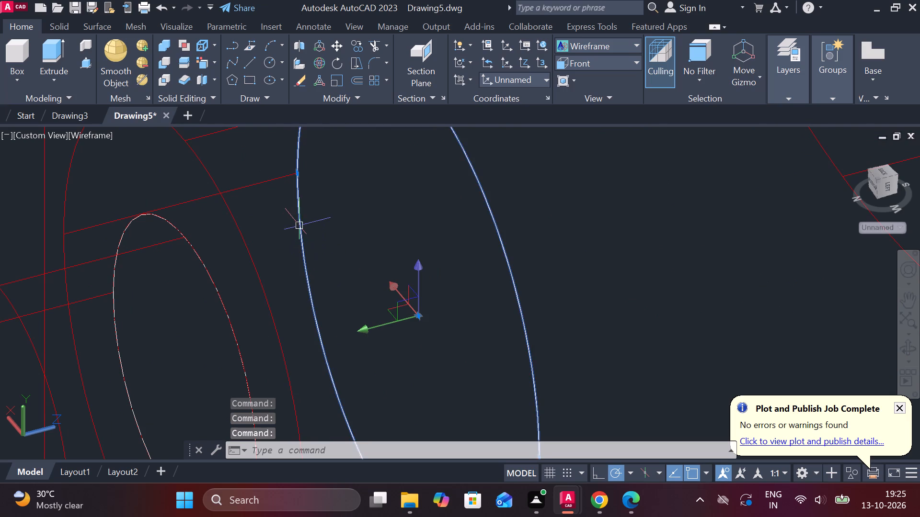
pyautogui.write('e')
pyautogui.press('space')
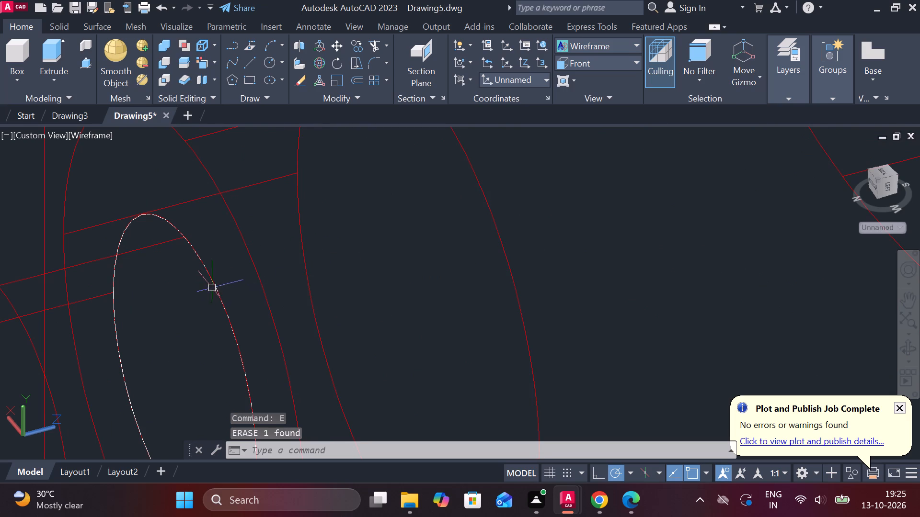
# Erase the smaller white sketch circle inside the lowest stepped hole.
pyautogui.click(211, 280)
pyautogui.press('Escape')
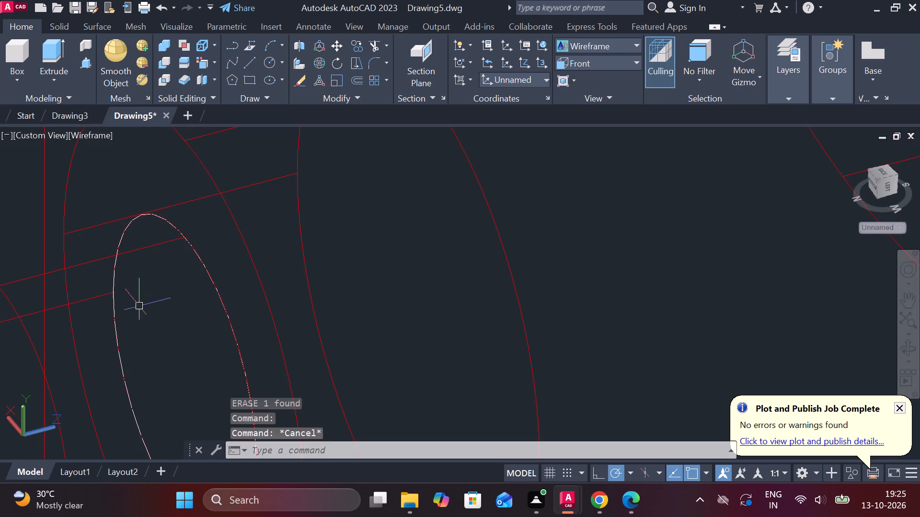
pyautogui.click(113, 303)
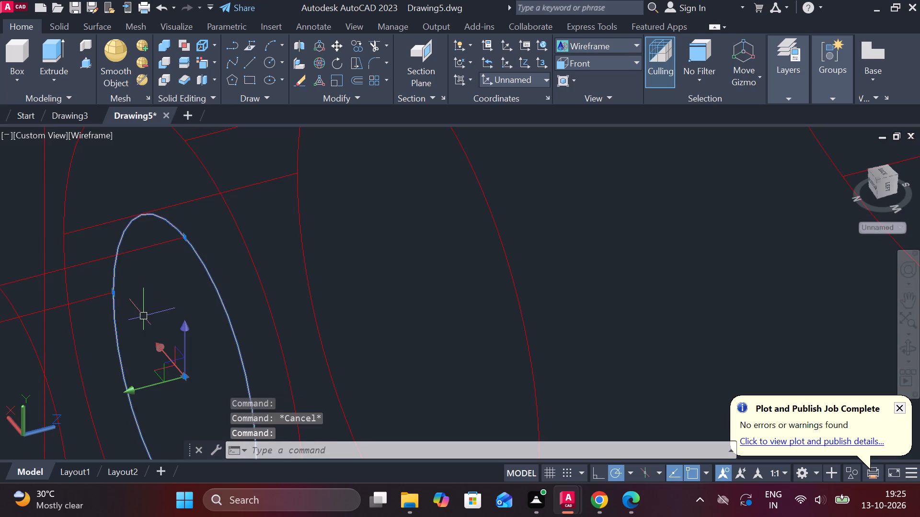
pyautogui.write('e')
pyautogui.press('space')
# Erase the white sketch circle inside the middle stepped hole, nearest the hub.
pyautogui.scroll(-2, 144, 316)
pyautogui.scroll(-2, 199, 277)
pyautogui.moveTo(233, 261); pyautogui.dragTo(276, 307, button='middle')
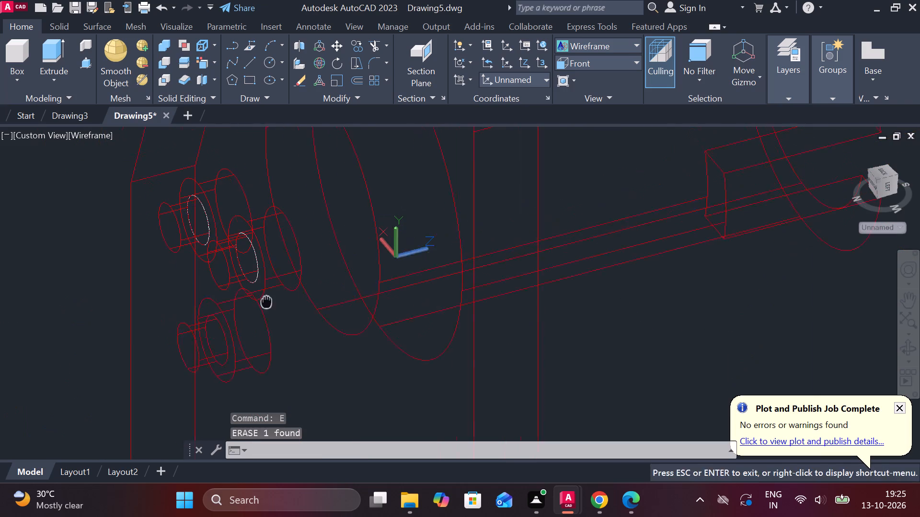
pyautogui.moveTo(276, 307); pyautogui.dragTo(277, 315, button='middle')
pyautogui.scroll(4, 223, 279)
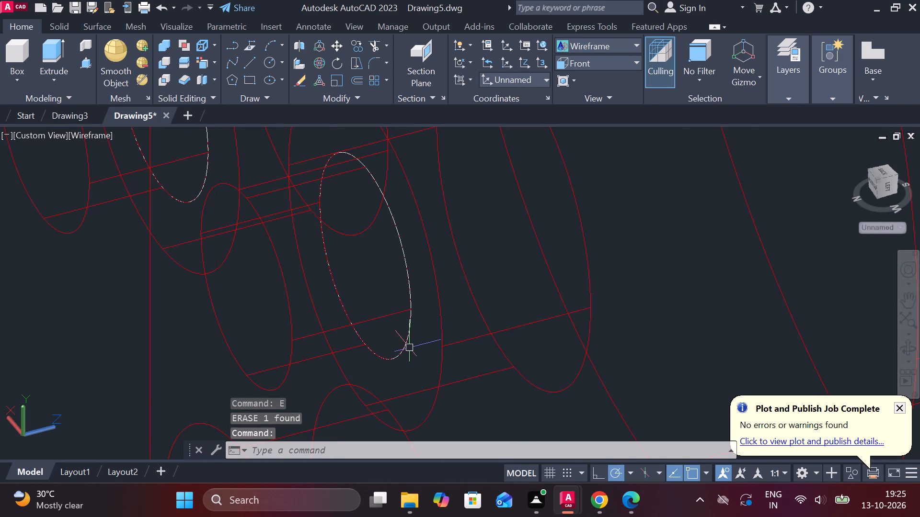
pyautogui.scroll(3, 407, 332)
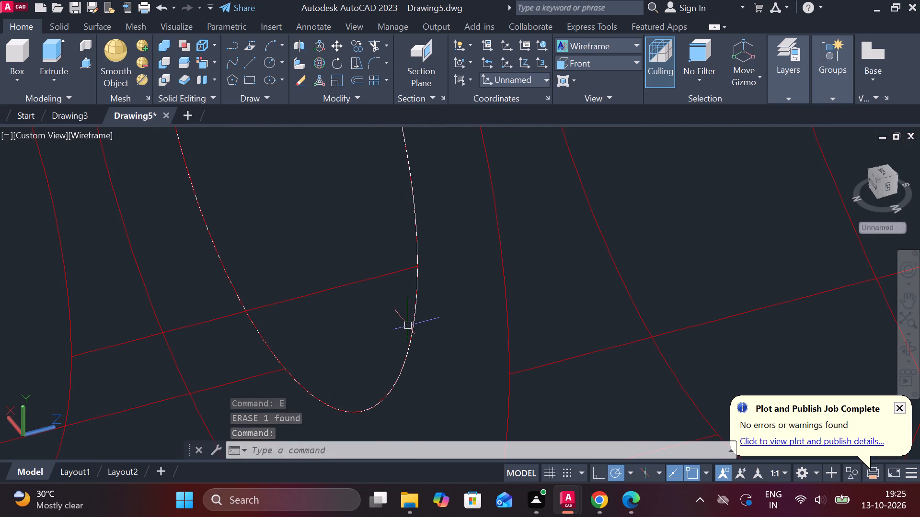
pyautogui.scroll(-2, 414, 333)
pyautogui.doubleClick(414, 333)
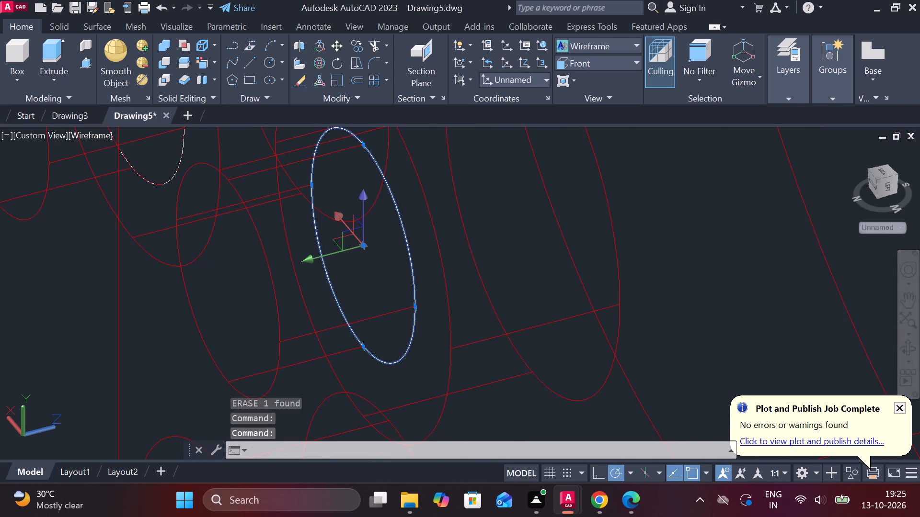
pyautogui.write('e')
pyautogui.press('space')
# Erase the remaining white sketch circle inside the uppermost stepped hole.
pyautogui.moveTo(335, 230); pyautogui.dragTo(424, 440, button='middle')
pyautogui.scroll(2, 256, 249)
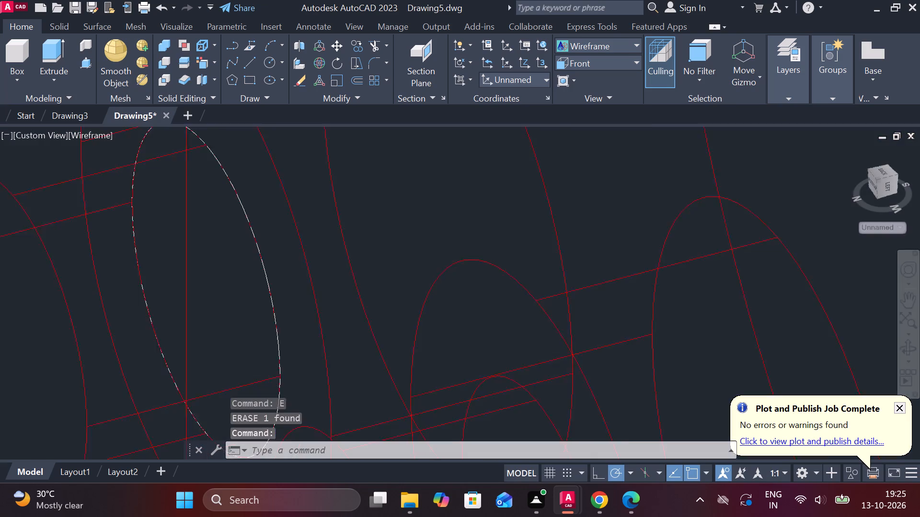
pyautogui.click(256, 245)
pyautogui.write('e')
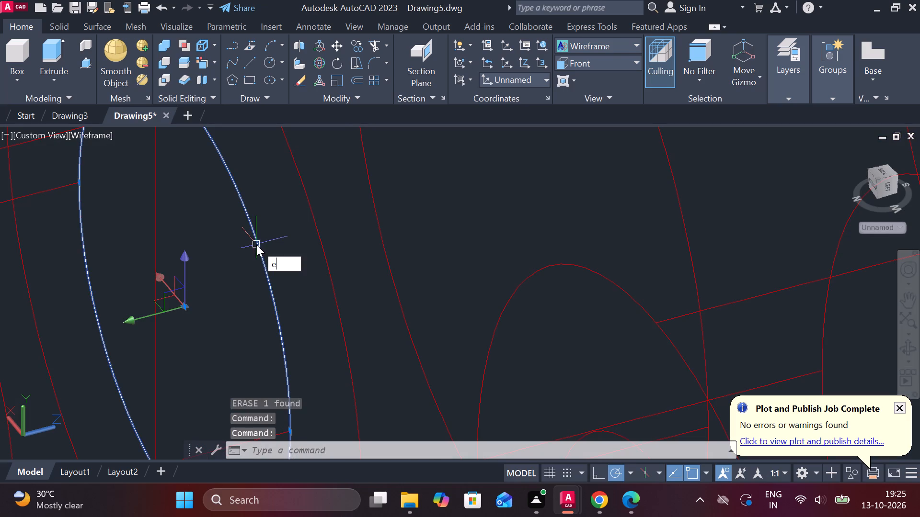
pyautogui.press('space')
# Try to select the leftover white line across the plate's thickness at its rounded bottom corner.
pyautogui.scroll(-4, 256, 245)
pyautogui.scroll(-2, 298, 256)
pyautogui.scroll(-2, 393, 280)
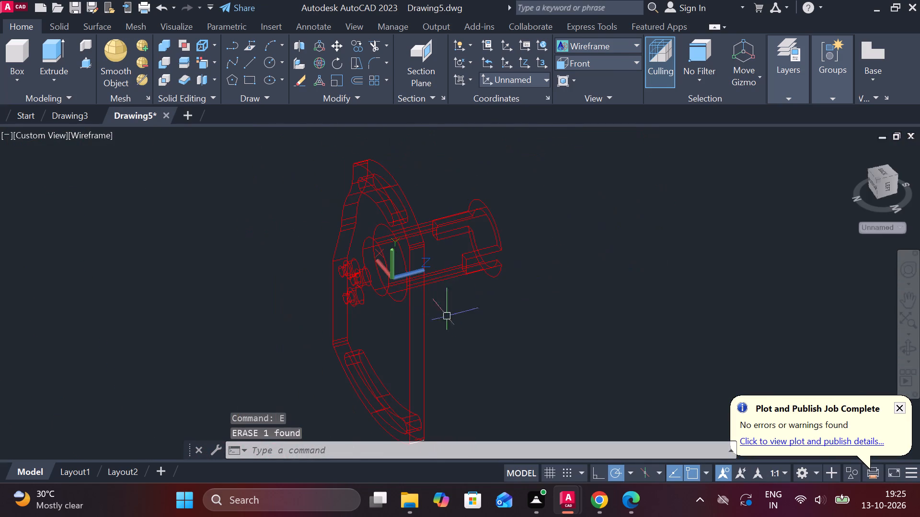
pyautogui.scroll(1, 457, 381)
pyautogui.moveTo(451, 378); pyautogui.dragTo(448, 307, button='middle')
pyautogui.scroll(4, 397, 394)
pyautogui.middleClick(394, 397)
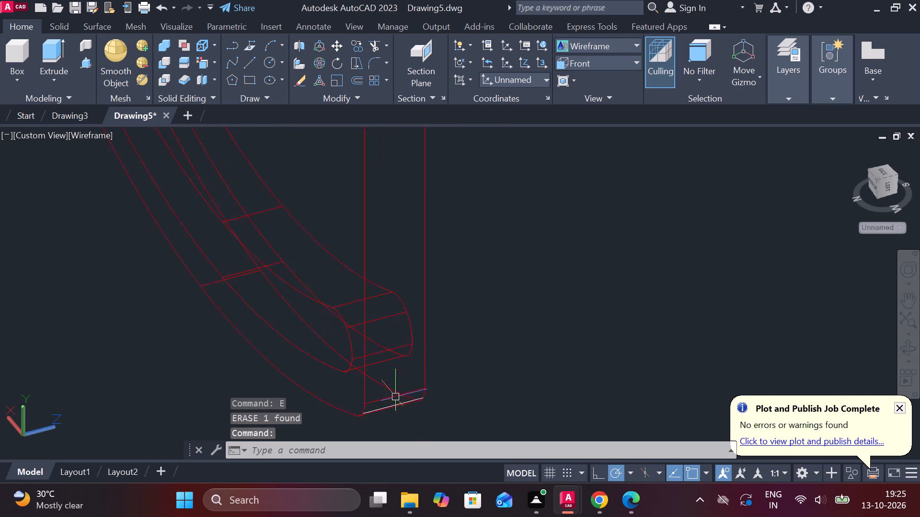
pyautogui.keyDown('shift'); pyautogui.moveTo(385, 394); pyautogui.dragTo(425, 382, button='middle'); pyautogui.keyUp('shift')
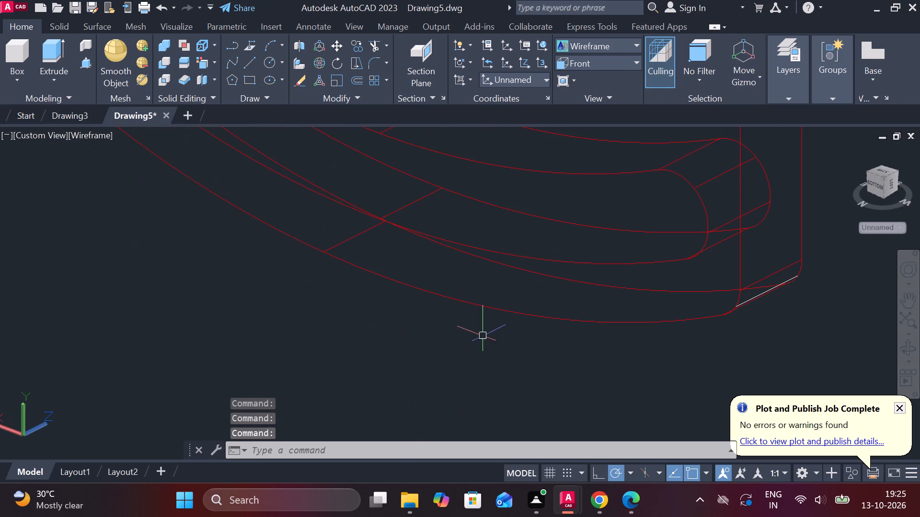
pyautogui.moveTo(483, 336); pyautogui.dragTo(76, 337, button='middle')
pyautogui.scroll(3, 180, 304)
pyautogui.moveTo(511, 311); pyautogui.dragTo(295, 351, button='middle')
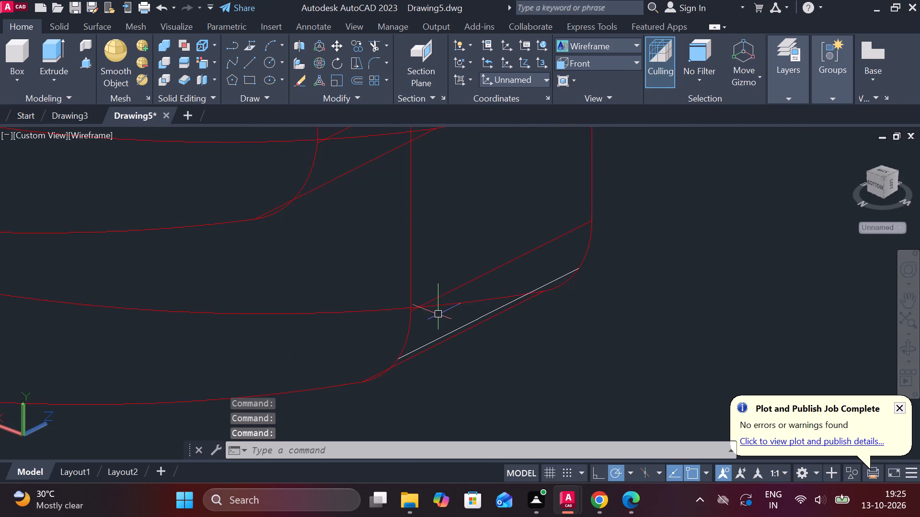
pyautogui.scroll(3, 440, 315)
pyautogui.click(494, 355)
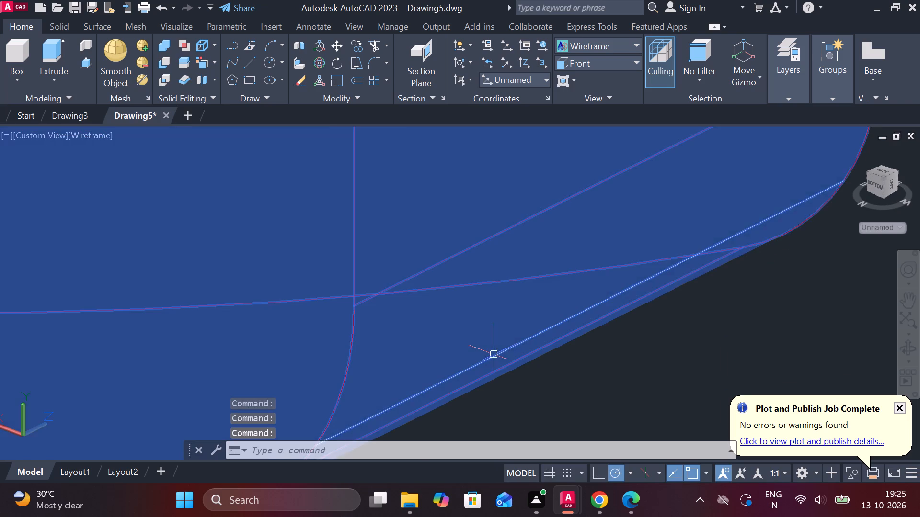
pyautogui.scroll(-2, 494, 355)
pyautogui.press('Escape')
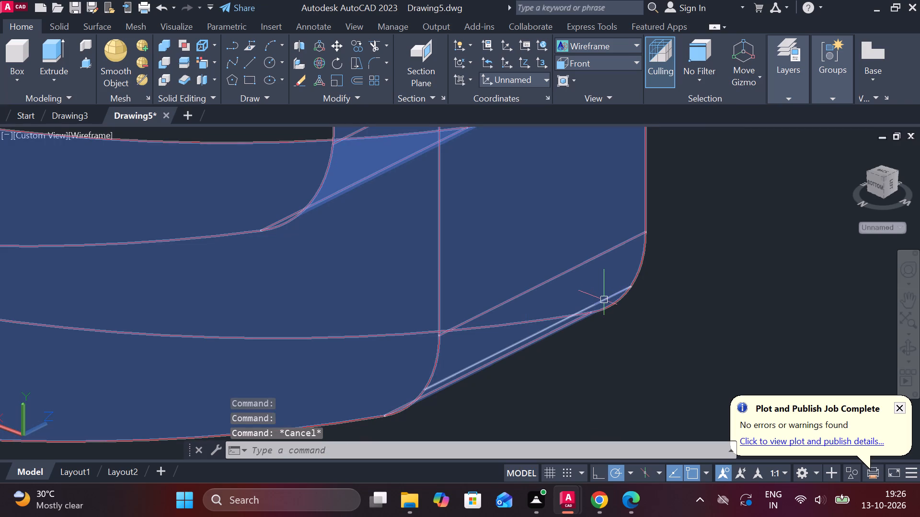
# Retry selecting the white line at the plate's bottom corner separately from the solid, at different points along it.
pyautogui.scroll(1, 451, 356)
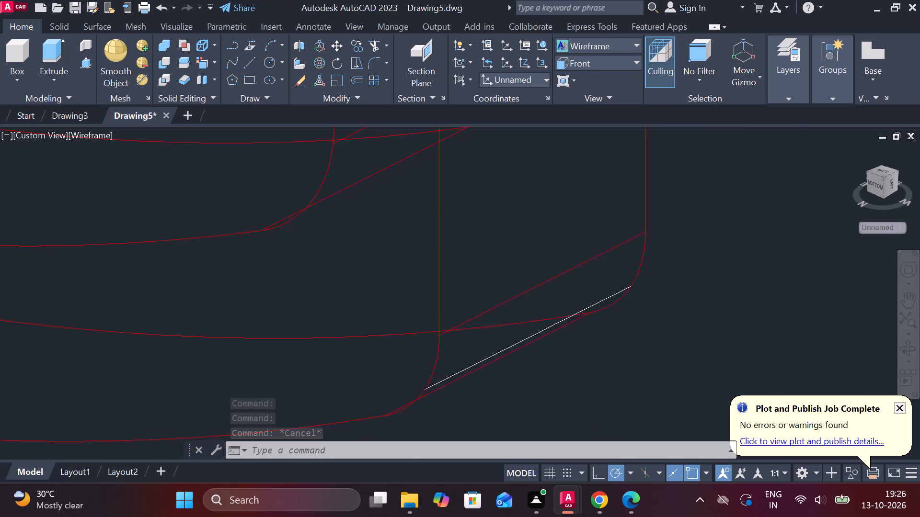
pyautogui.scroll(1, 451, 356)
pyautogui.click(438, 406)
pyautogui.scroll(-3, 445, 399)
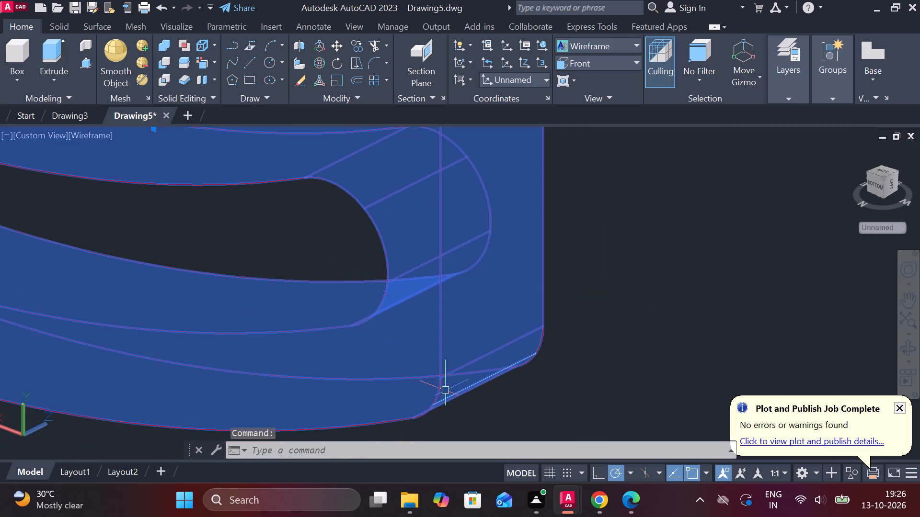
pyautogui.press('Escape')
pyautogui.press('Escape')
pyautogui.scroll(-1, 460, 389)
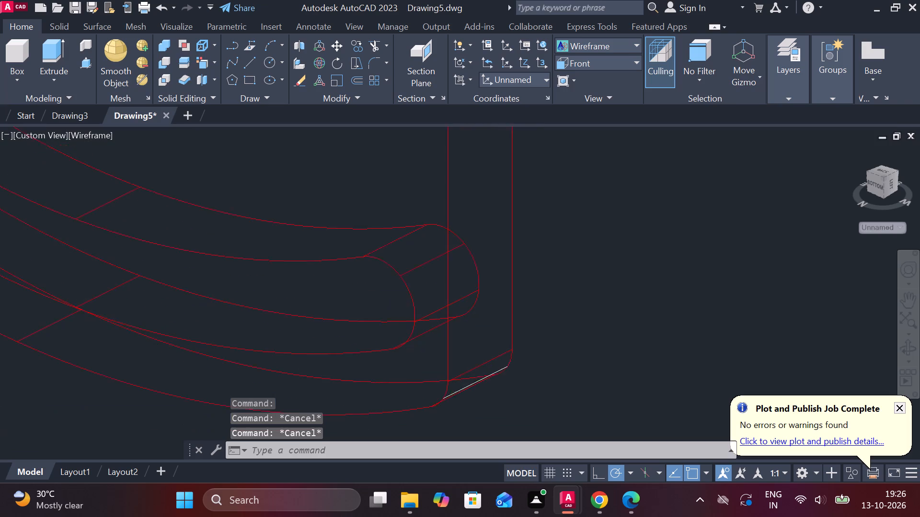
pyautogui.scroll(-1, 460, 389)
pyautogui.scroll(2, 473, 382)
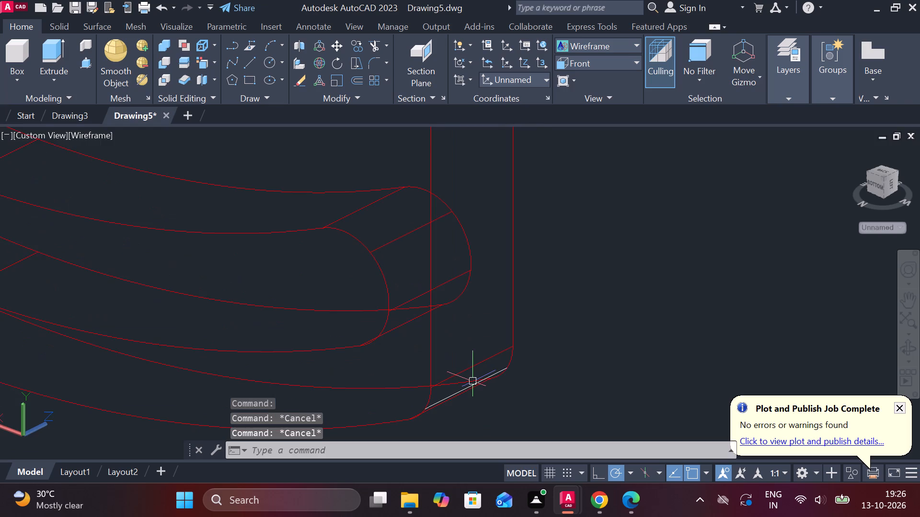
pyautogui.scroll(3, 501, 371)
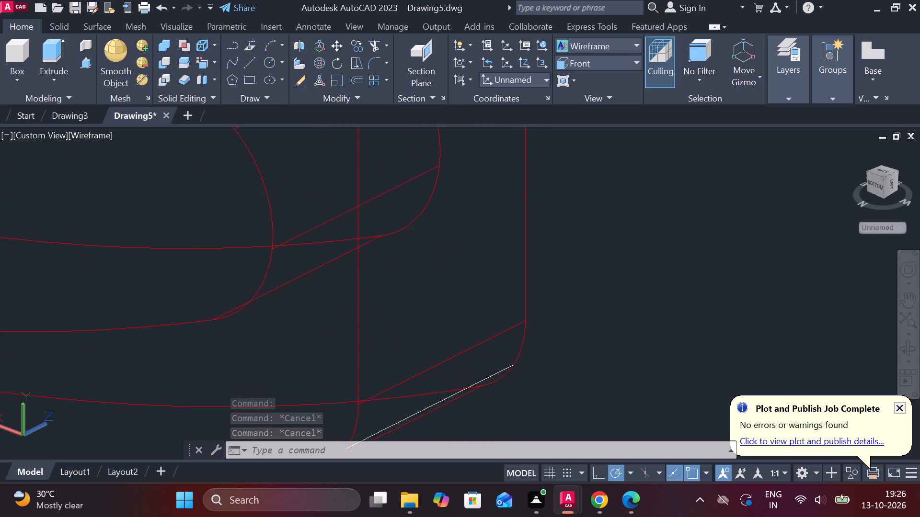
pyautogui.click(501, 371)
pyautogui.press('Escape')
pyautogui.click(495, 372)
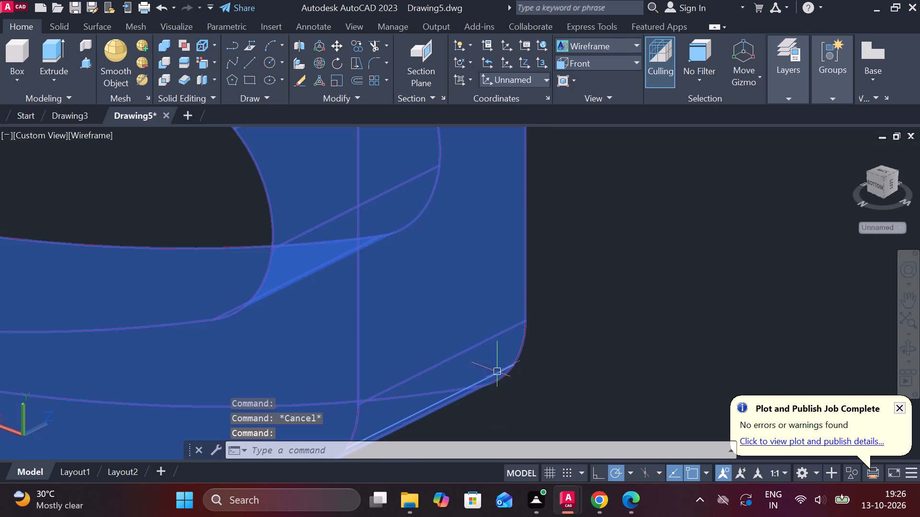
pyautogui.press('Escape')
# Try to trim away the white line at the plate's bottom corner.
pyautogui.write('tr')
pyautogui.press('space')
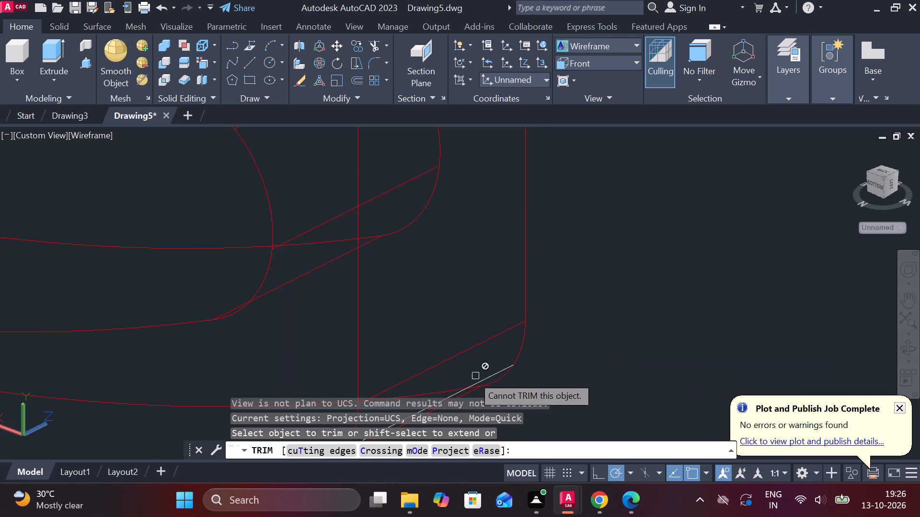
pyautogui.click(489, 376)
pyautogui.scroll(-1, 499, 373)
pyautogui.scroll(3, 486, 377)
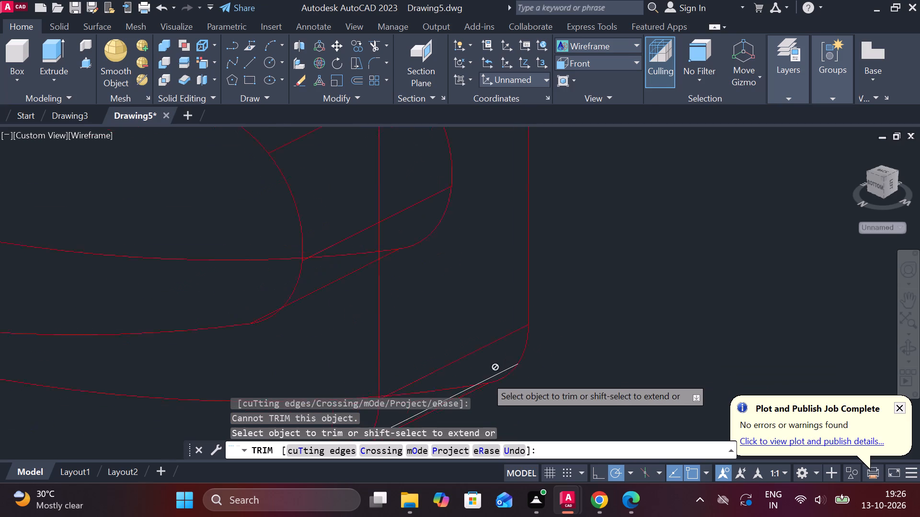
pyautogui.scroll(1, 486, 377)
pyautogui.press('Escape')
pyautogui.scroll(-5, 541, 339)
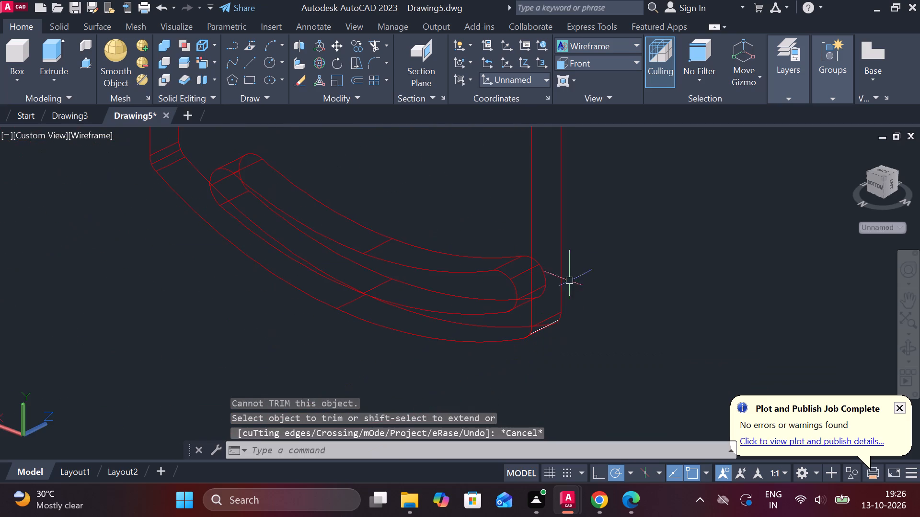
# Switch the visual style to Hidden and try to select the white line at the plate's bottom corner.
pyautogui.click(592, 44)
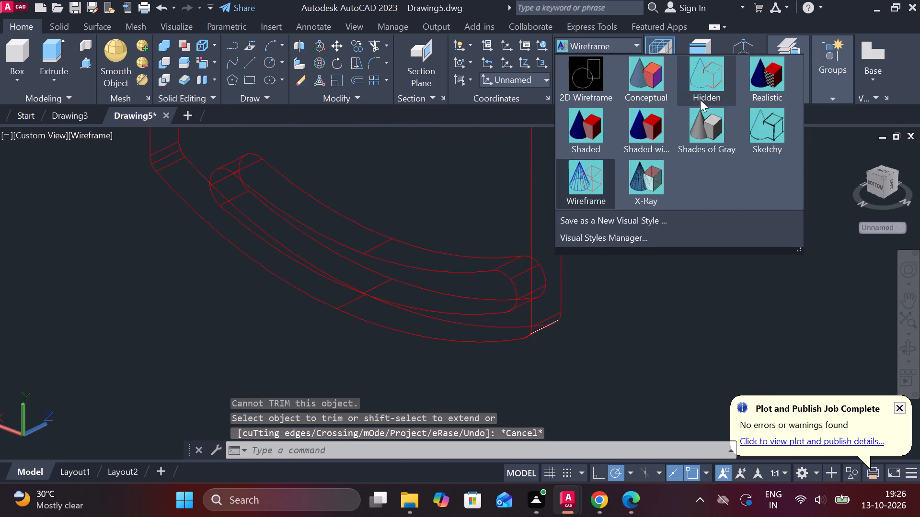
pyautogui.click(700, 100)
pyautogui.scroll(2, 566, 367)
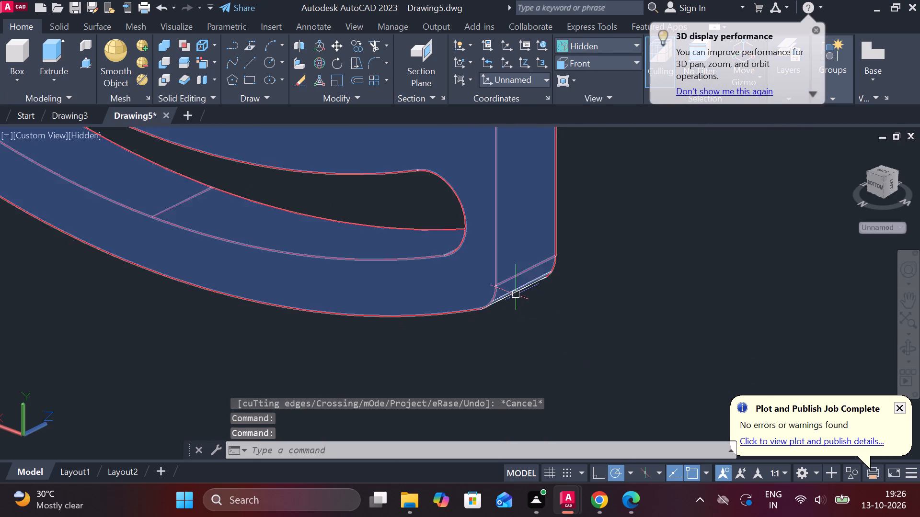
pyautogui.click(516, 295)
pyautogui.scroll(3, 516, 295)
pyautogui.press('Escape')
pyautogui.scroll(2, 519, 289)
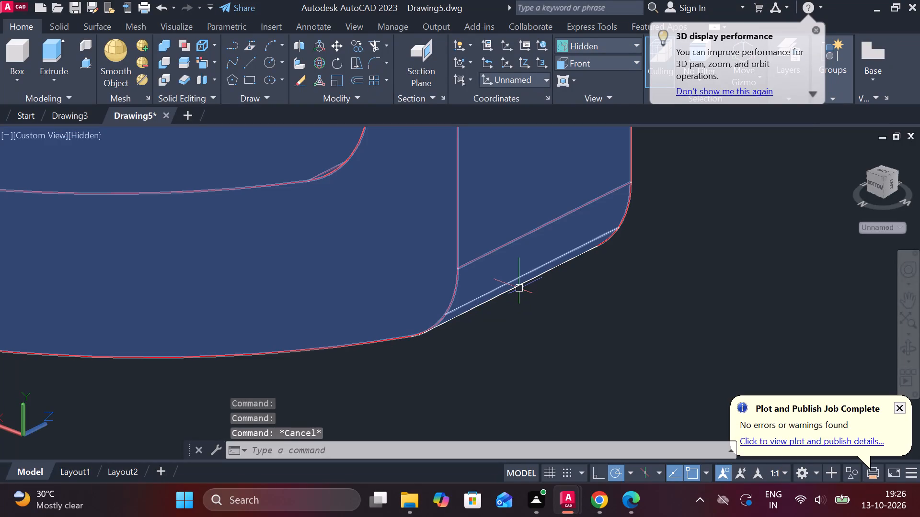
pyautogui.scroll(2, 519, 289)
# Examine the plate's edges, slot and bottom corners from several sides for leftover white lines.
pyautogui.scroll(-2, 600, 320)
pyautogui.keyDown('shift'); pyautogui.moveTo(604, 334); pyautogui.dragTo(531, 273, button='middle'); pyautogui.keyUp('shift')
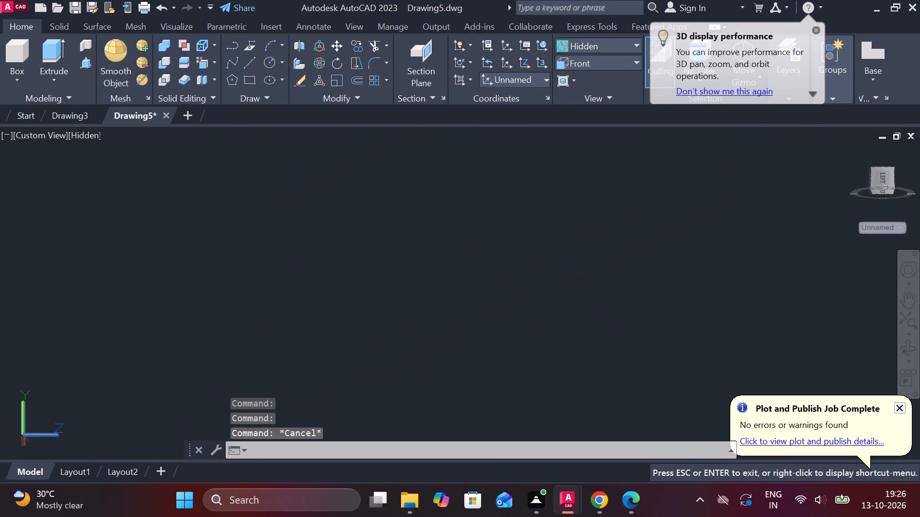
pyautogui.keyDown('shift'); pyautogui.moveTo(531, 273); pyautogui.dragTo(524, 272, button='middle'); pyautogui.keyUp('shift')
pyautogui.scroll(-8, 499, 274)
pyautogui.scroll(2, 149, 182)
pyautogui.scroll(-3, 151, 181)
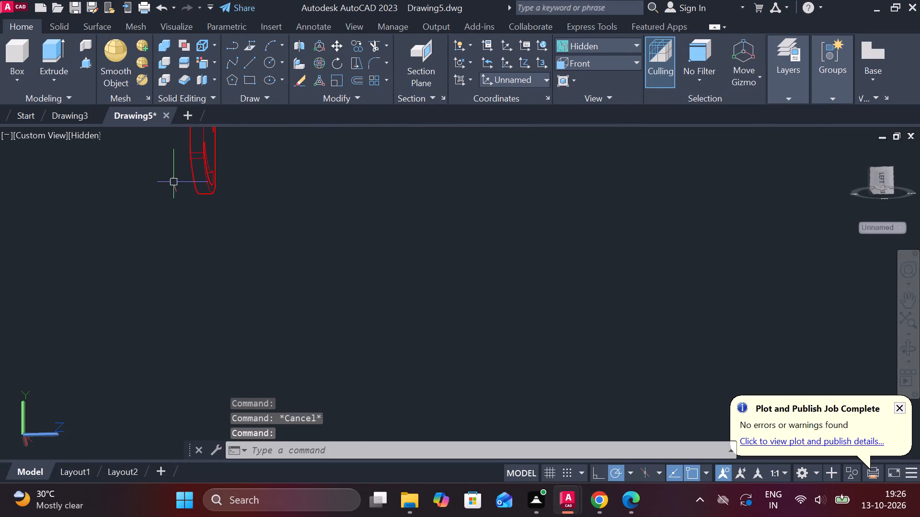
pyautogui.moveTo(177, 181); pyautogui.dragTo(224, 296, button='middle')
pyautogui.scroll(-1, 242, 223)
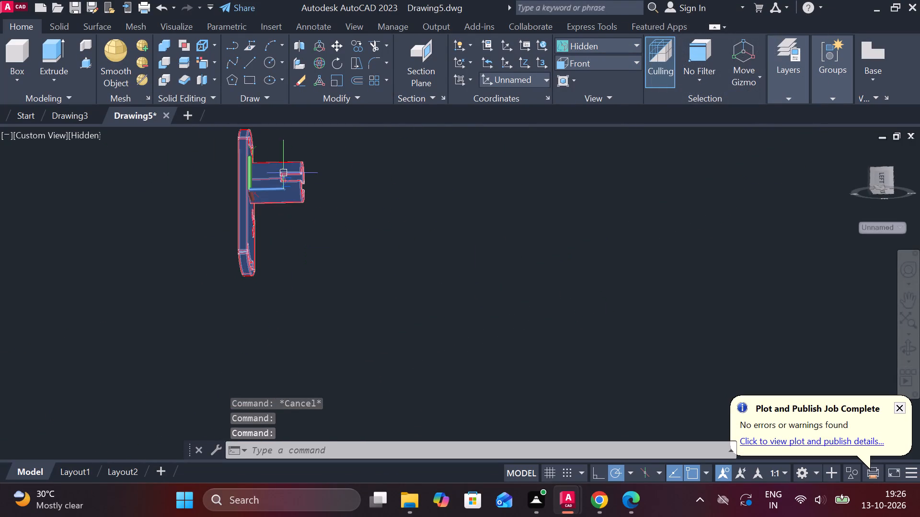
pyautogui.keyDown('shift'); pyautogui.moveTo(357, 196); pyautogui.dragTo(132, 173, button='middle'); pyautogui.keyUp('shift')
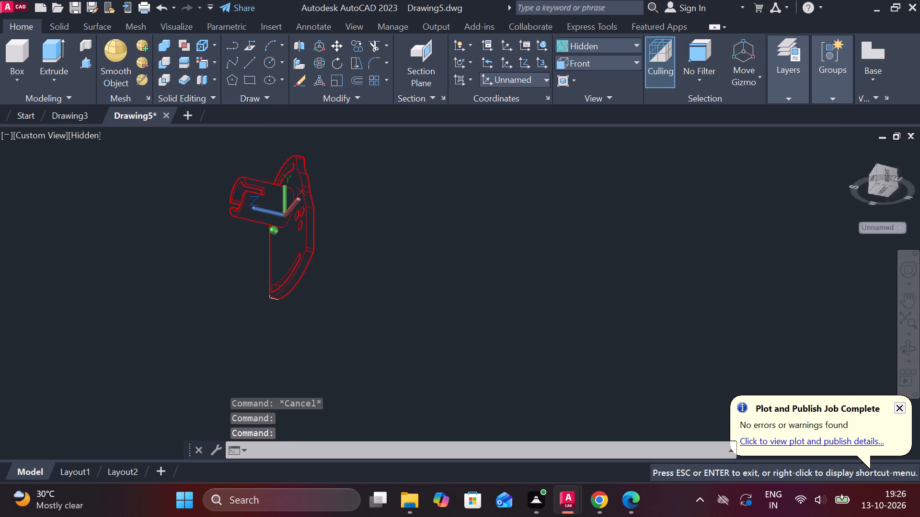
pyautogui.keyDown('shift'); pyautogui.moveTo(132, 173); pyautogui.dragTo(341, 173, button='middle'); pyautogui.keyUp('shift')
pyautogui.scroll(2, 171, 227)
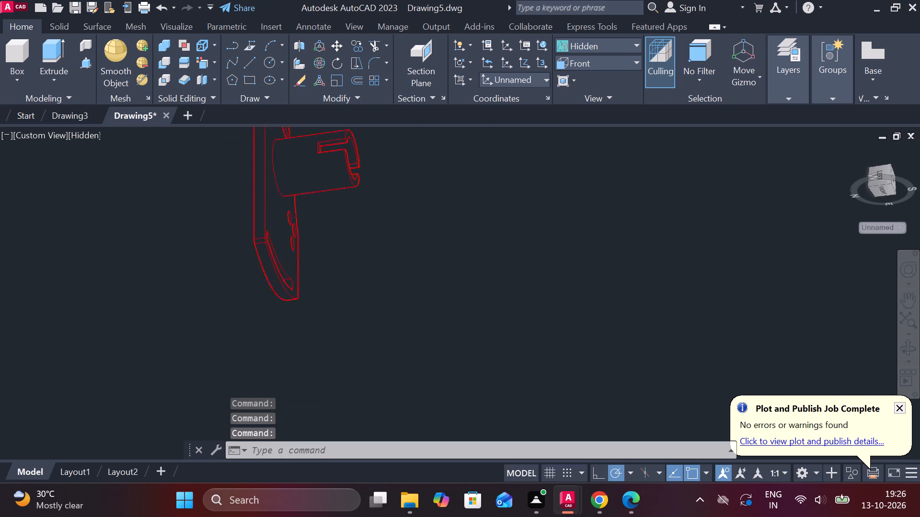
pyautogui.scroll(2, 171, 227)
pyautogui.scroll(2, 382, 296)
pyautogui.keyDown('shift'); pyautogui.moveTo(443, 274); pyautogui.dragTo(362, 306, button='middle'); pyautogui.keyUp('shift')
pyautogui.scroll(-2, 425, 244)
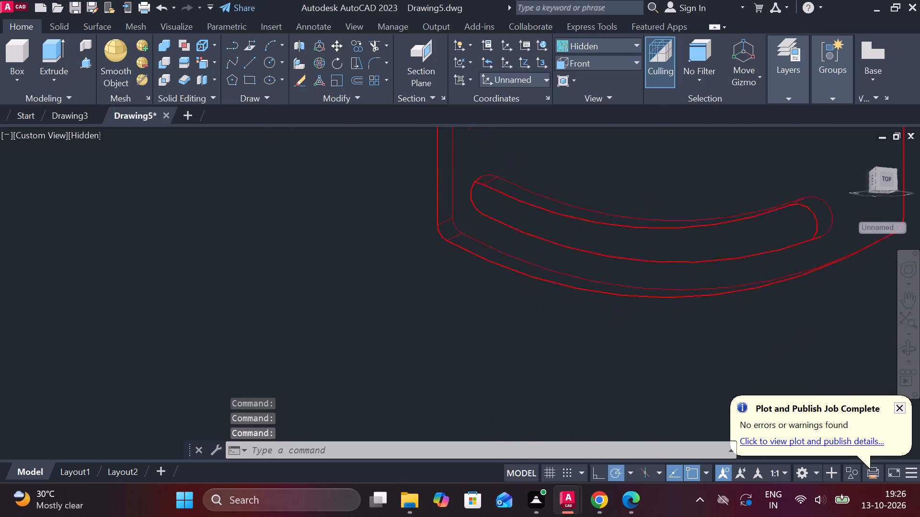
pyautogui.scroll(-3, 593, 258)
pyautogui.keyDown('shift'); pyautogui.moveTo(678, 258); pyautogui.dragTo(477, 278, button='middle'); pyautogui.keyUp('shift')
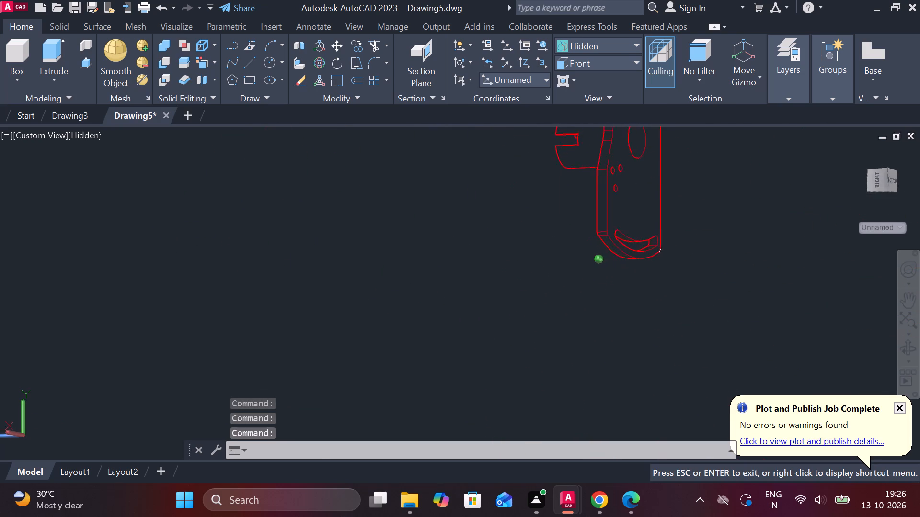
pyautogui.keyDown('shift'); pyautogui.moveTo(477, 278); pyautogui.dragTo(445, 281, button='middle'); pyautogui.keyUp('shift')
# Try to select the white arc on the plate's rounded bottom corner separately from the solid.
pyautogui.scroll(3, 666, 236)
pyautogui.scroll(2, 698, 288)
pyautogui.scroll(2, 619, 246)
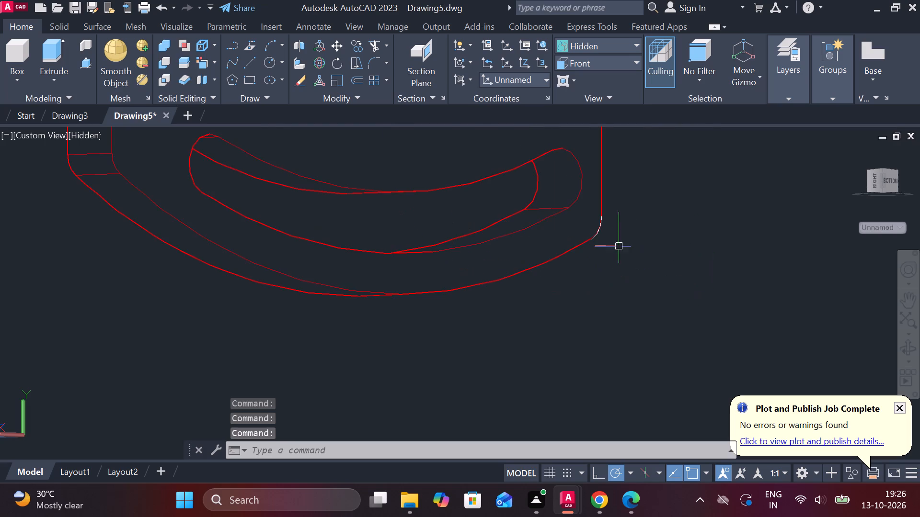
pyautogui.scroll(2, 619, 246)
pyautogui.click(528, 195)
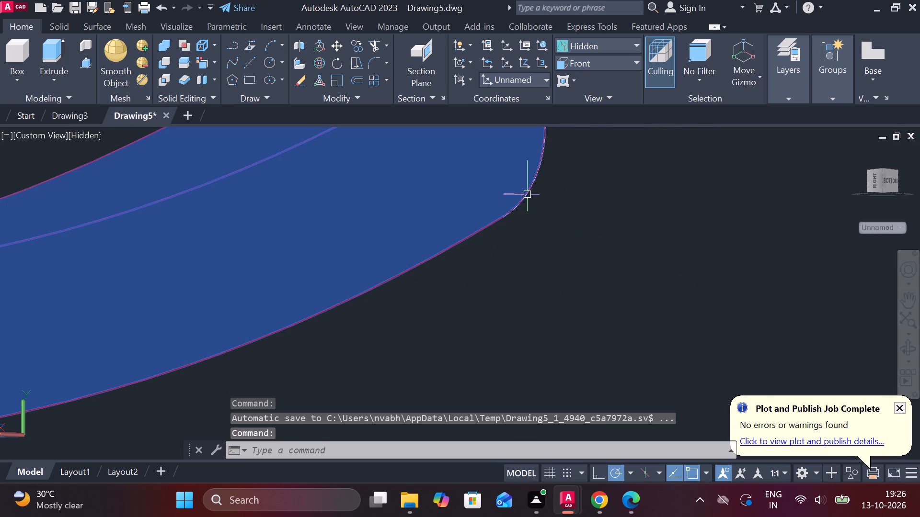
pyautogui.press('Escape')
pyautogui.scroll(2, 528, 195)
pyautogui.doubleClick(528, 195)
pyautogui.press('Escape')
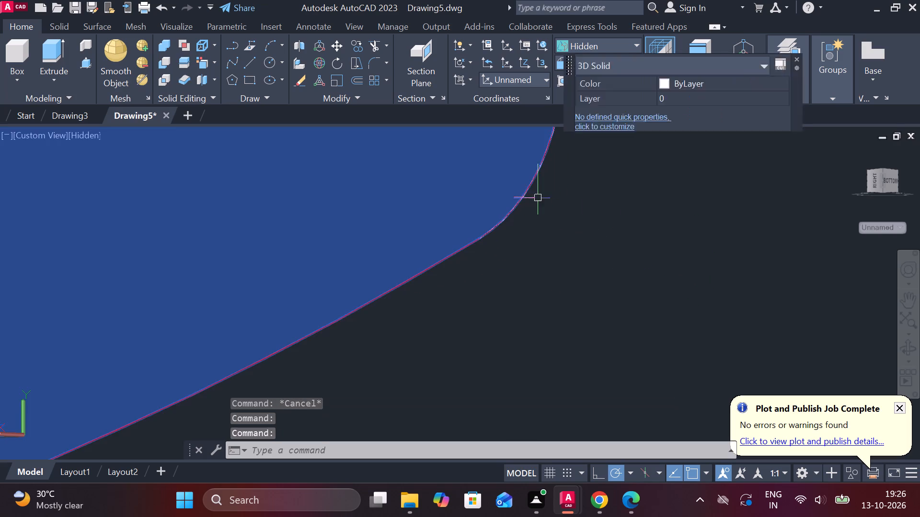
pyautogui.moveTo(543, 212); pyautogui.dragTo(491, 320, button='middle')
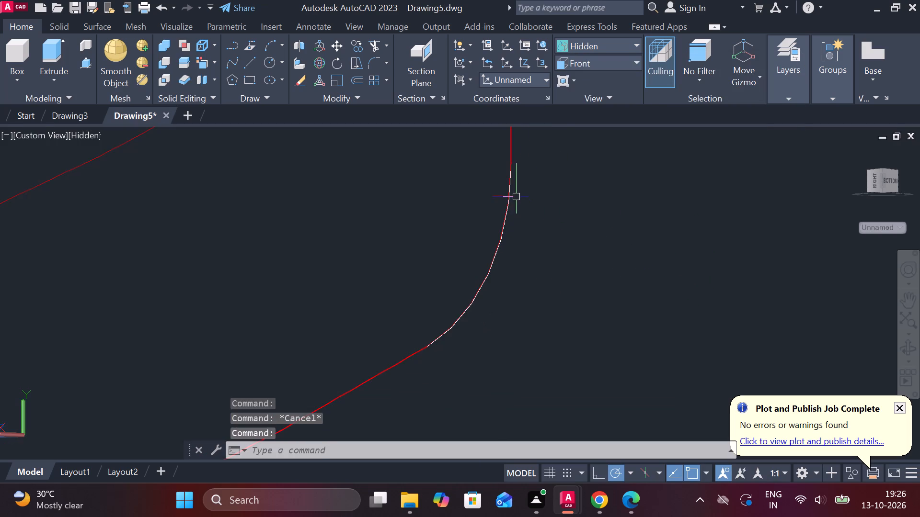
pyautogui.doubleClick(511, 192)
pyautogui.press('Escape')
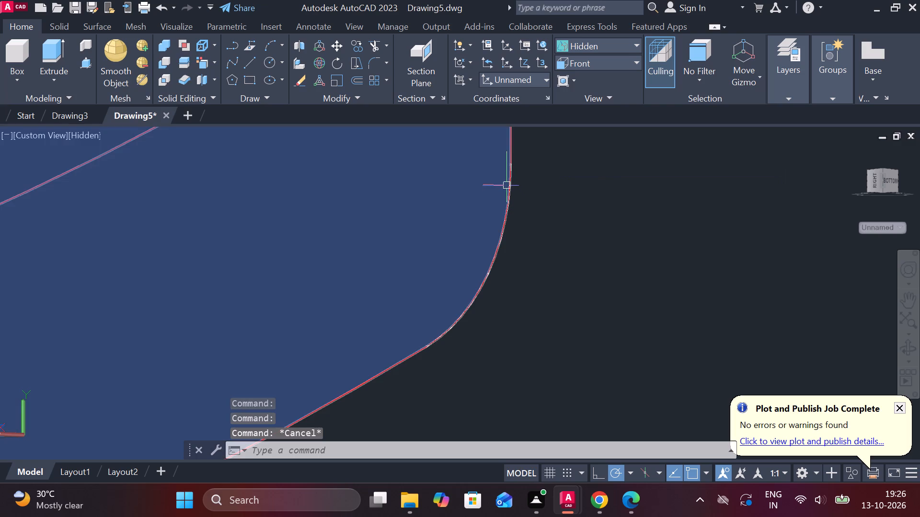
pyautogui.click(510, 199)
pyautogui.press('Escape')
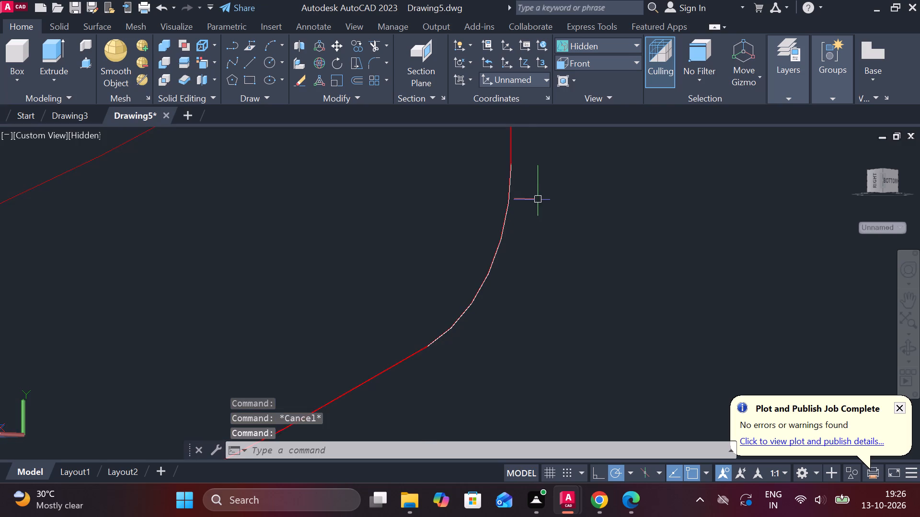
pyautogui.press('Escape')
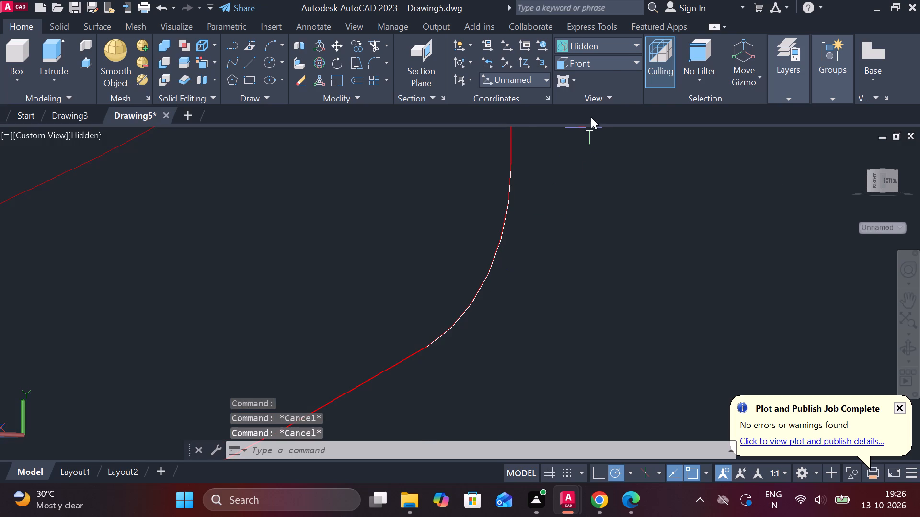
# Set the visual style to Shaded to display the red plate and hub as a solid.
pyautogui.click(599, 48)
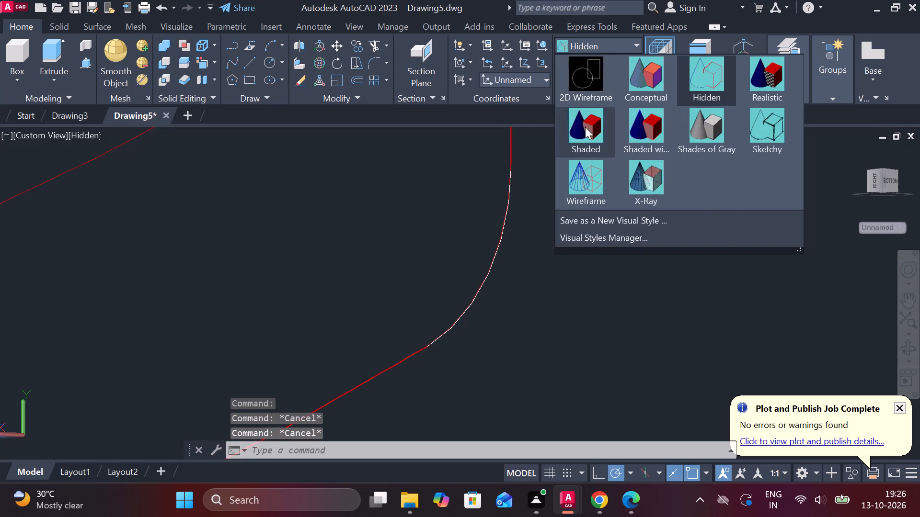
pyautogui.click(585, 127)
pyautogui.scroll(-3, 493, 320)
pyautogui.scroll(-3, 591, 290)
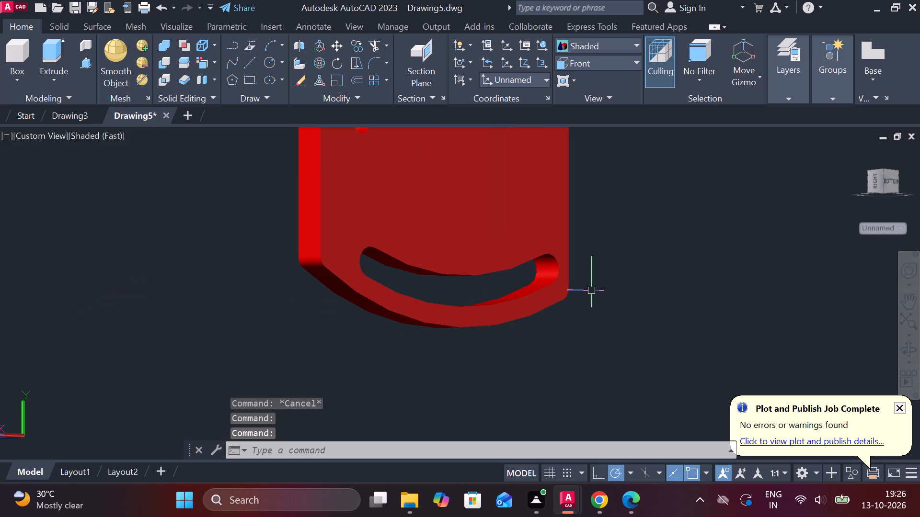
pyautogui.scroll(-2, 584, 285)
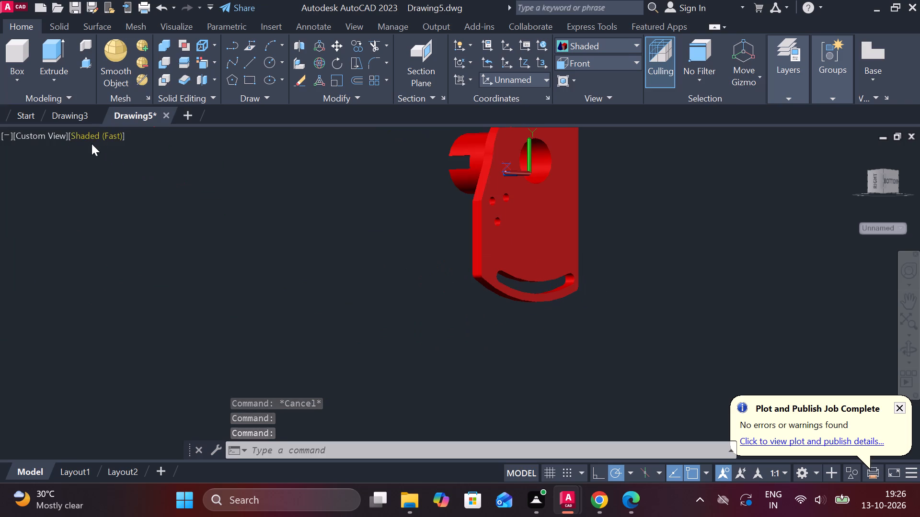
# Color the white face on the plate's rounded bottom corner red using index color 10.
pyautogui.keyDown('shift'); pyautogui.moveTo(671, 309); pyautogui.dragTo(636, 306, button='middle'); pyautogui.keyUp('shift')
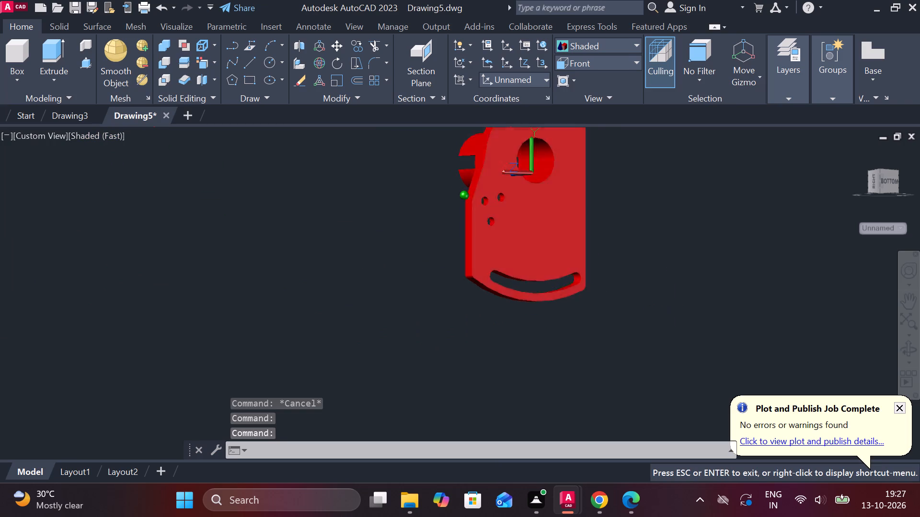
pyautogui.keyDown('shift'); pyautogui.moveTo(636, 306); pyautogui.dragTo(535, 270, button='middle'); pyautogui.keyUp('shift')
pyautogui.scroll(2, 484, 214)
pyautogui.scroll(2, 520, 235)
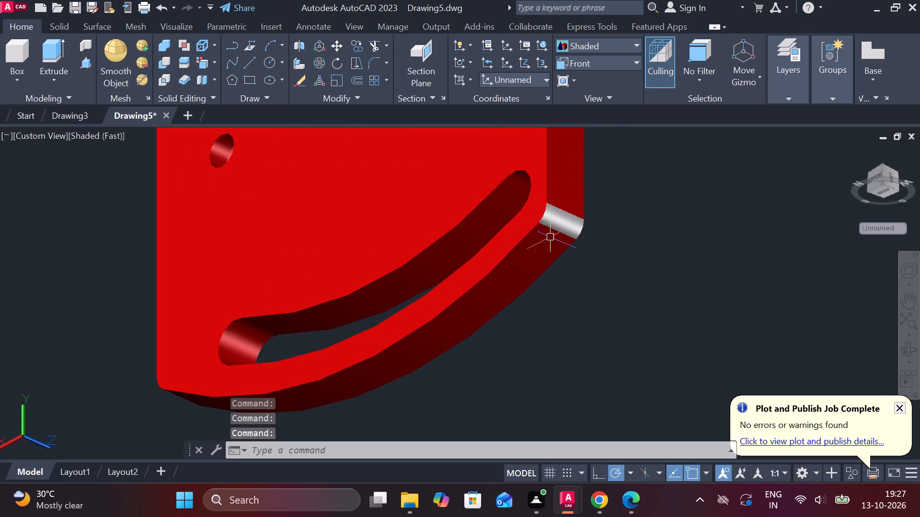
pyautogui.moveTo(546, 246); pyautogui.dragTo(437, 311, button='middle')
pyautogui.click(197, 64)
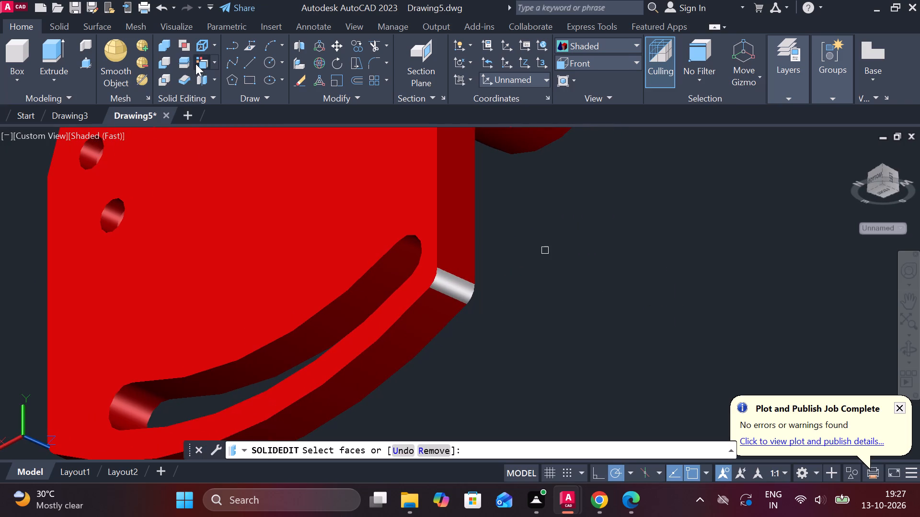
pyautogui.click(461, 291)
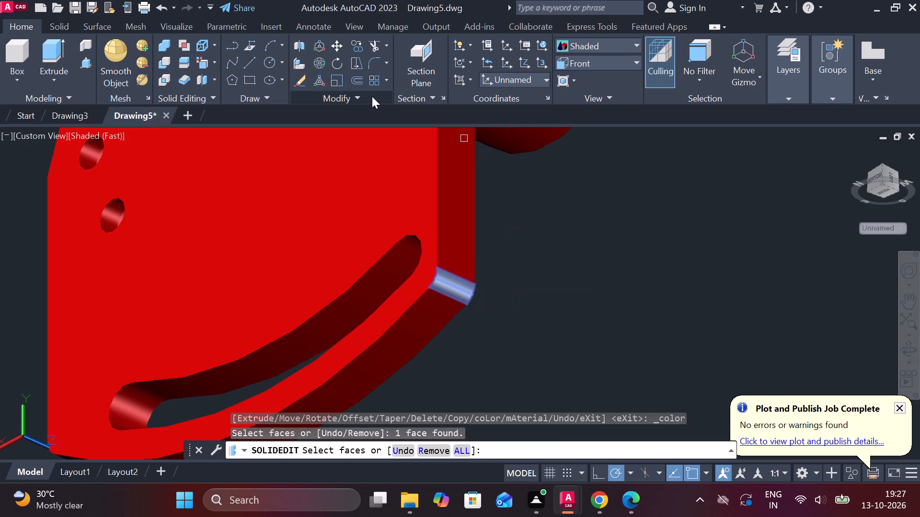
pyautogui.press('Return')
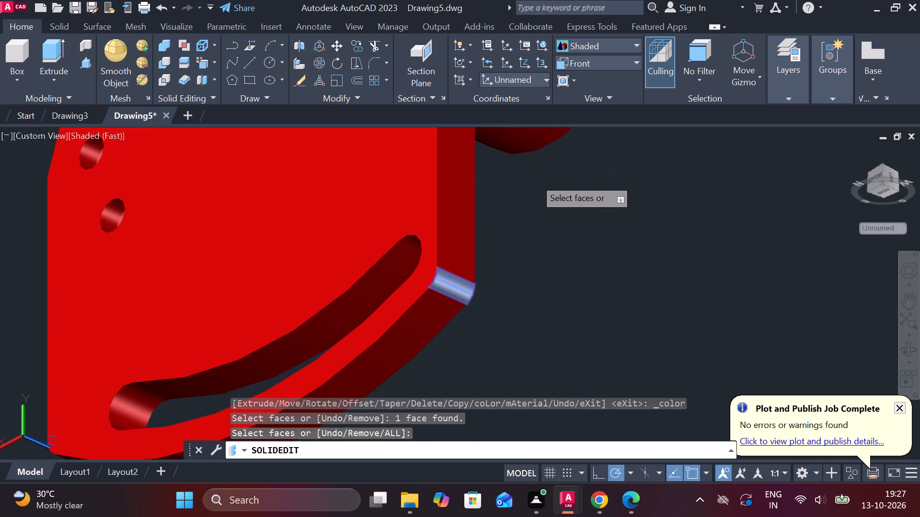
pyautogui.click(344, 201)
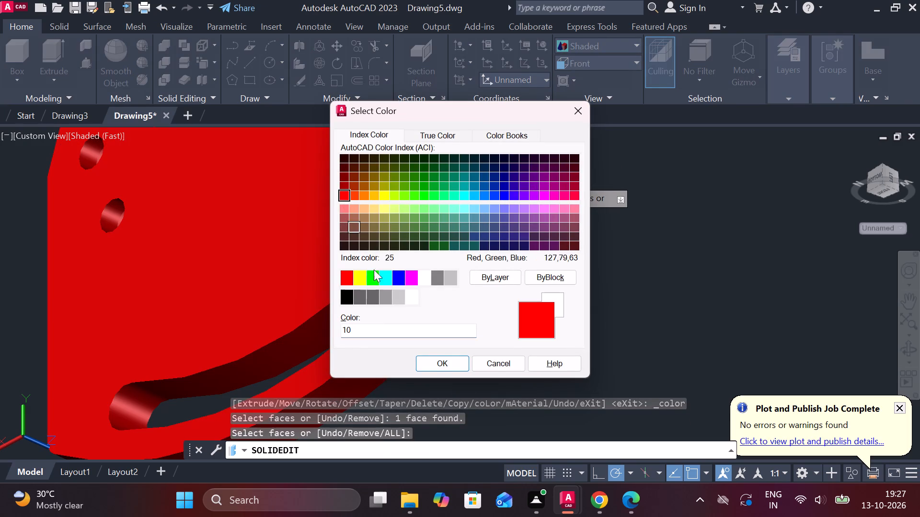
pyautogui.click(436, 361)
pyautogui.press('Return')
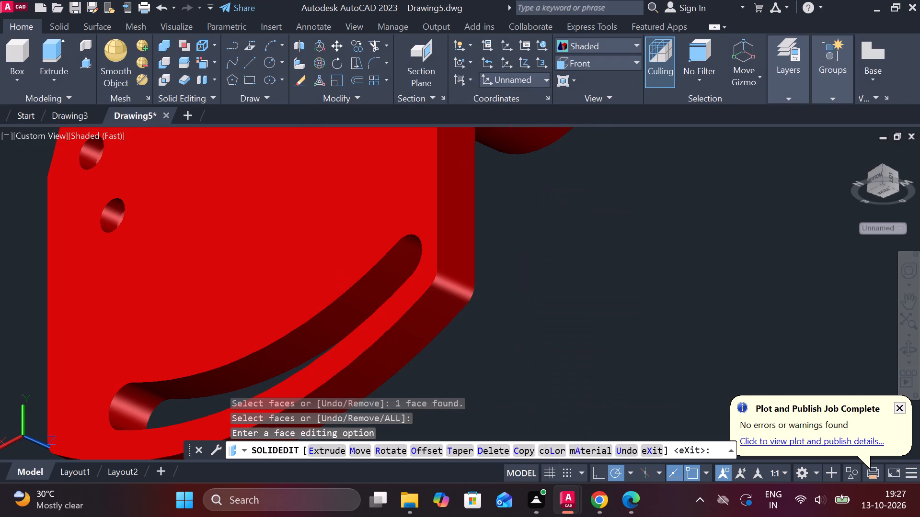
pyautogui.press('Return')
# Examine the recolored solid by orbiting and through the SW, SE, NE and NW Isometric and Right views.
pyautogui.scroll(-3, 536, 285)
pyautogui.keyDown('shift'); pyautogui.moveTo(575, 278); pyautogui.dragTo(424, 304, button='middle'); pyautogui.keyUp('shift')
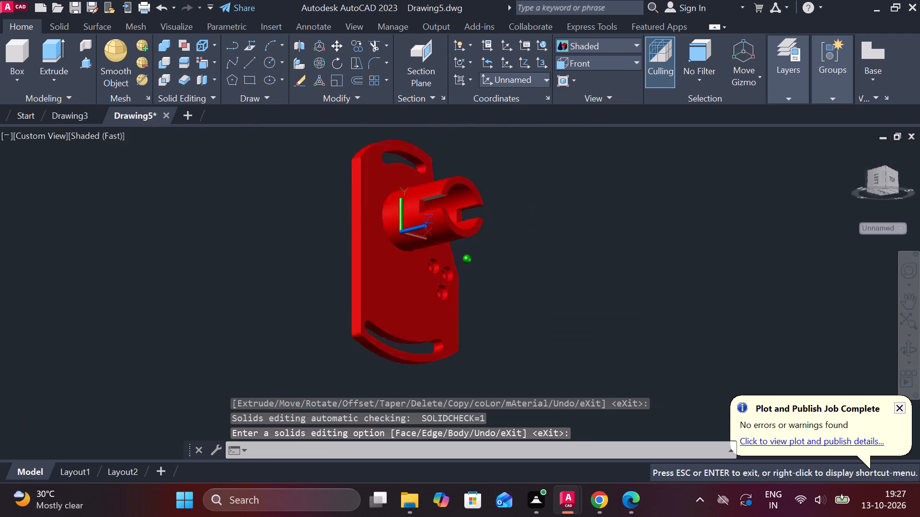
pyautogui.keyDown('shift'); pyautogui.moveTo(424, 304); pyautogui.dragTo(356, 244, button='middle'); pyautogui.keyUp('shift')
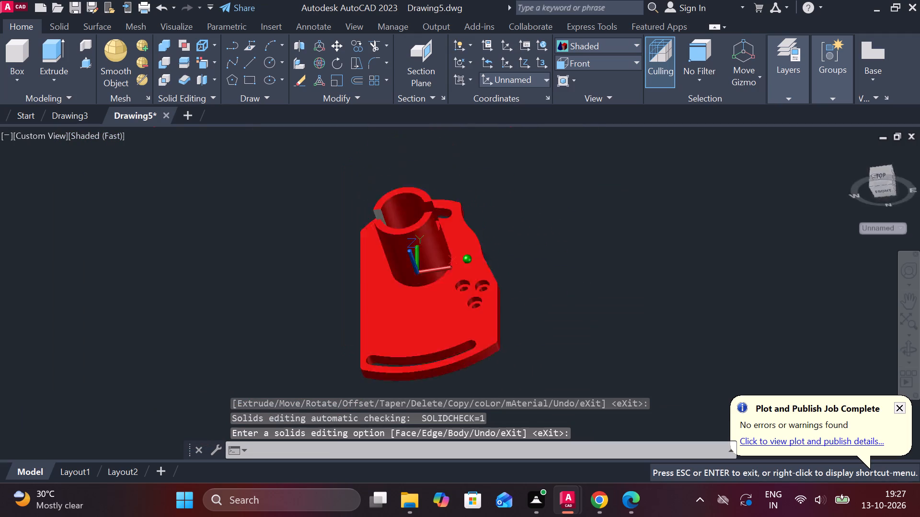
pyautogui.keyDown('shift'); pyautogui.moveTo(356, 244); pyautogui.dragTo(377, 325, button='middle'); pyautogui.keyUp('shift')
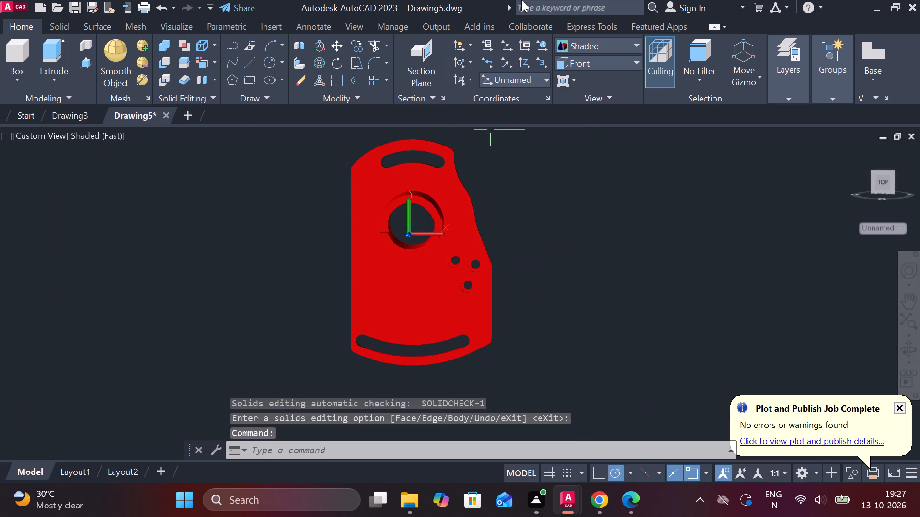
pyautogui.click(78, 135)
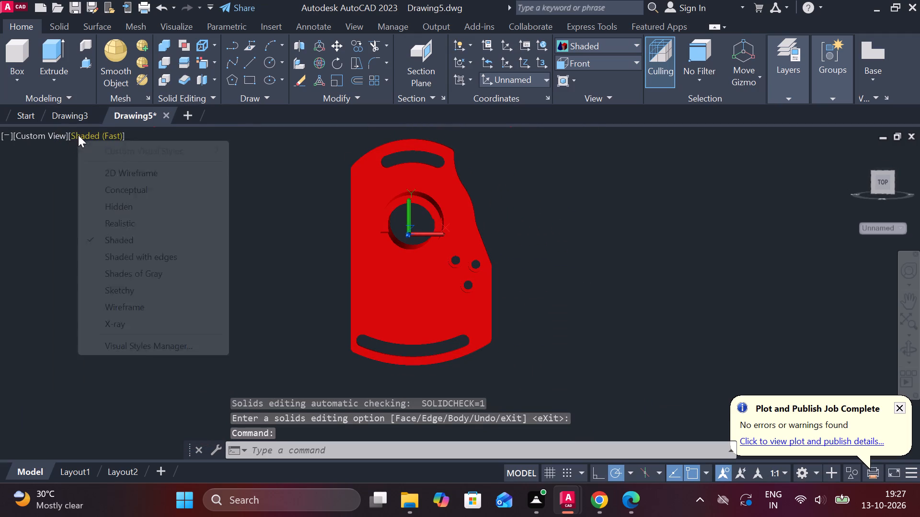
pyautogui.click(616, 68)
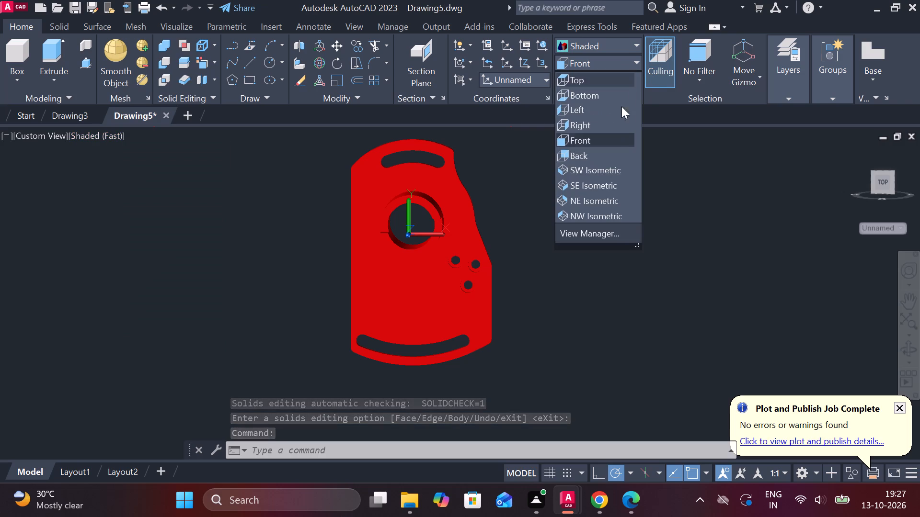
pyautogui.click(593, 170)
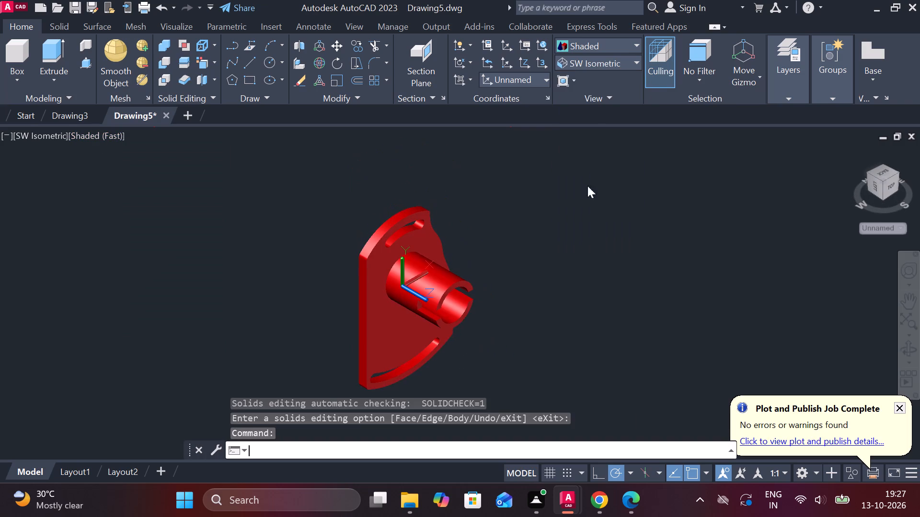
pyautogui.click(611, 64)
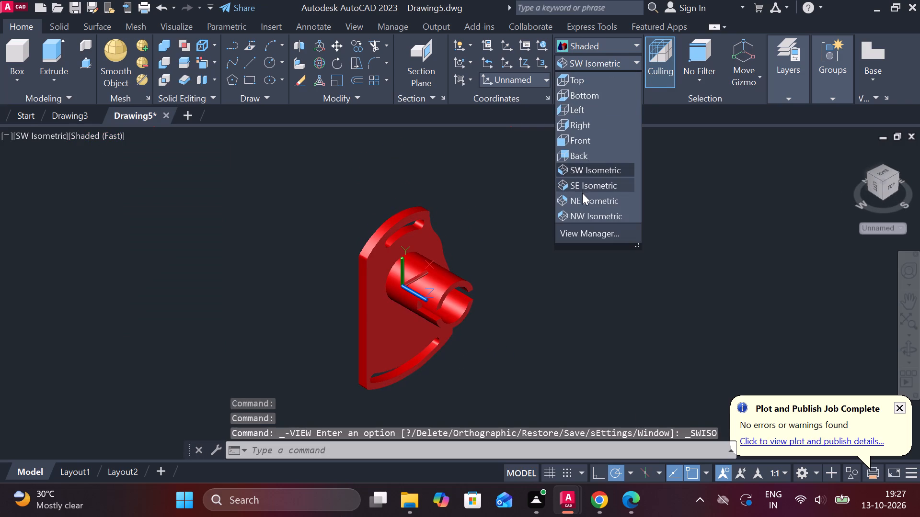
pyautogui.click(588, 191)
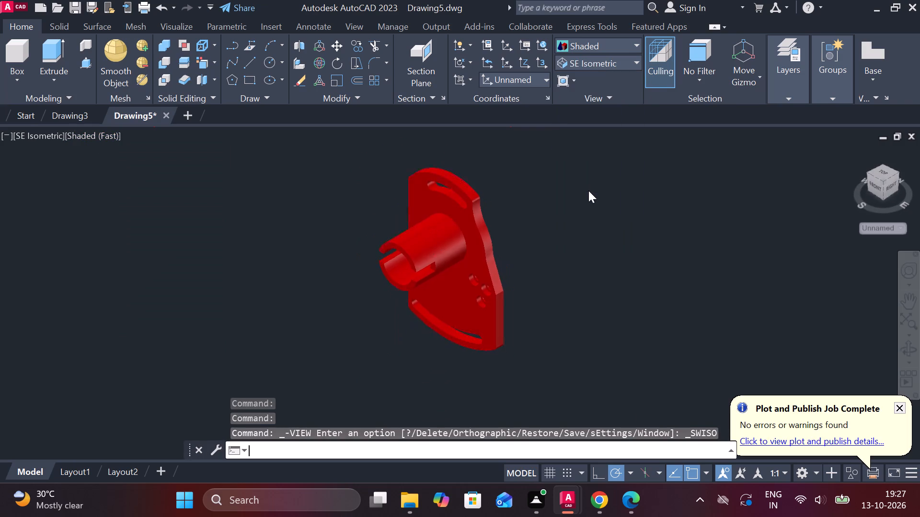
pyautogui.click(597, 55)
pyautogui.click(598, 68)
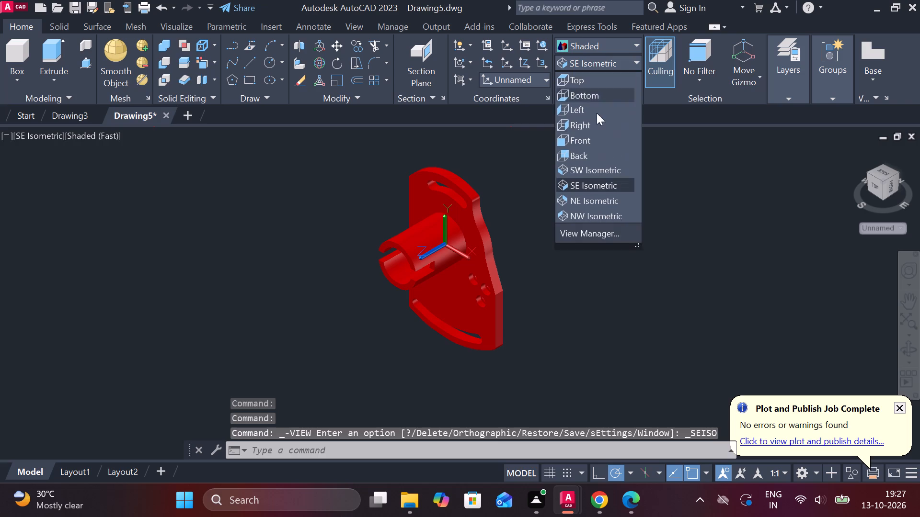
pyautogui.click(599, 199)
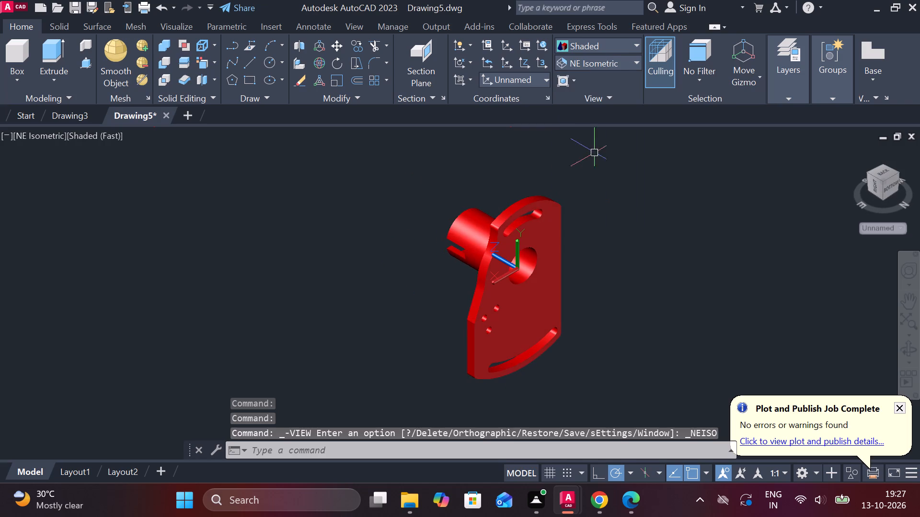
pyautogui.click(614, 61)
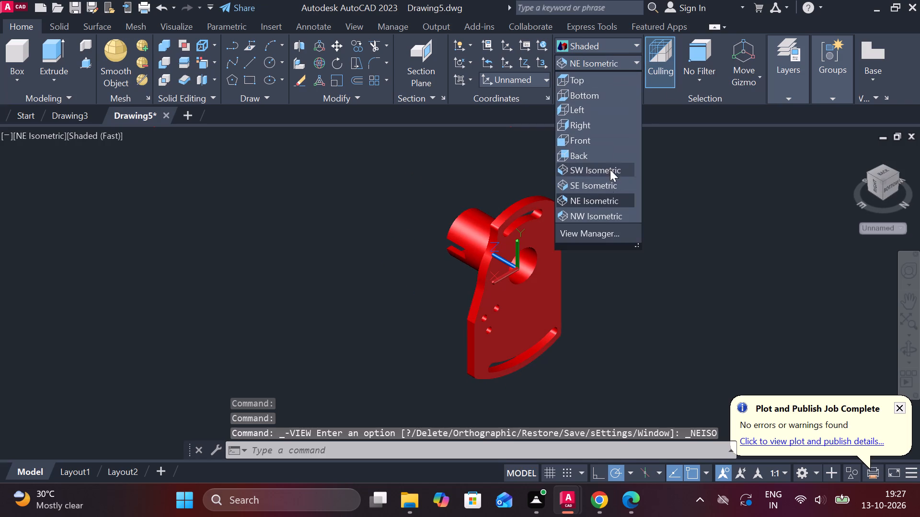
pyautogui.click(595, 209)
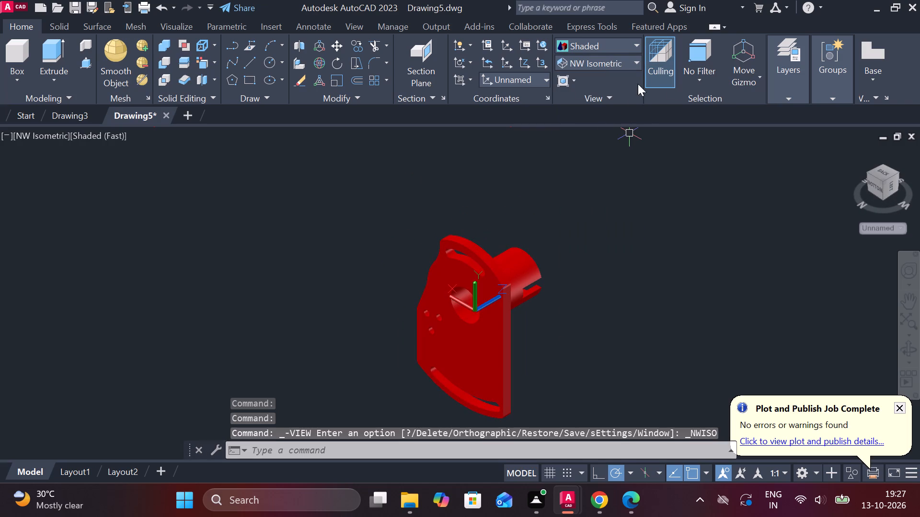
pyautogui.click(621, 58)
pyautogui.click(603, 126)
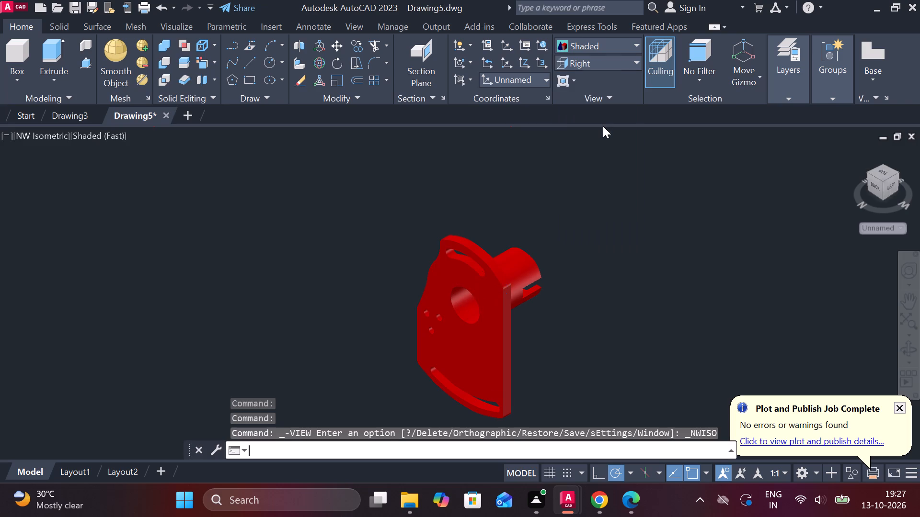
# Set the view to SW Isometric.
pyautogui.click(592, 66)
pyautogui.click(598, 172)
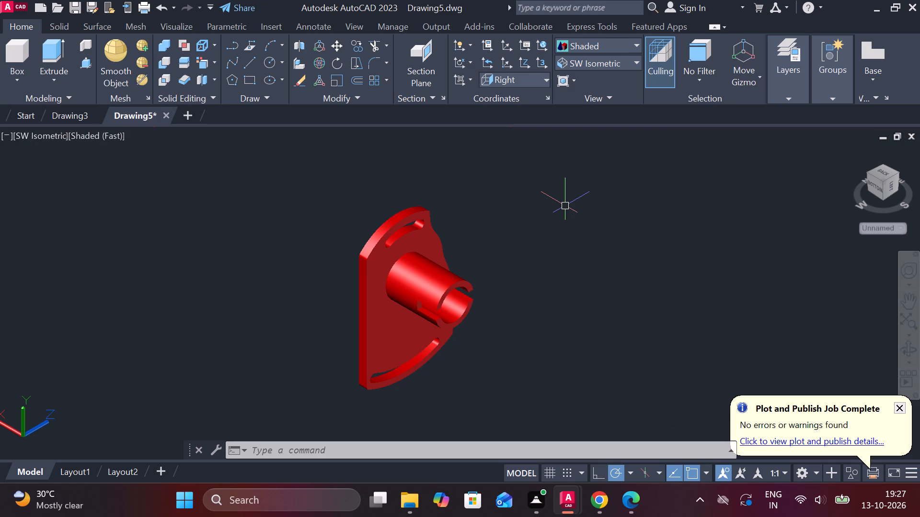
# Rotate the solid in 3D about the red X axis so the plate lies flat with the hub pointing up.
pyautogui.scroll(-1, 568, 203)
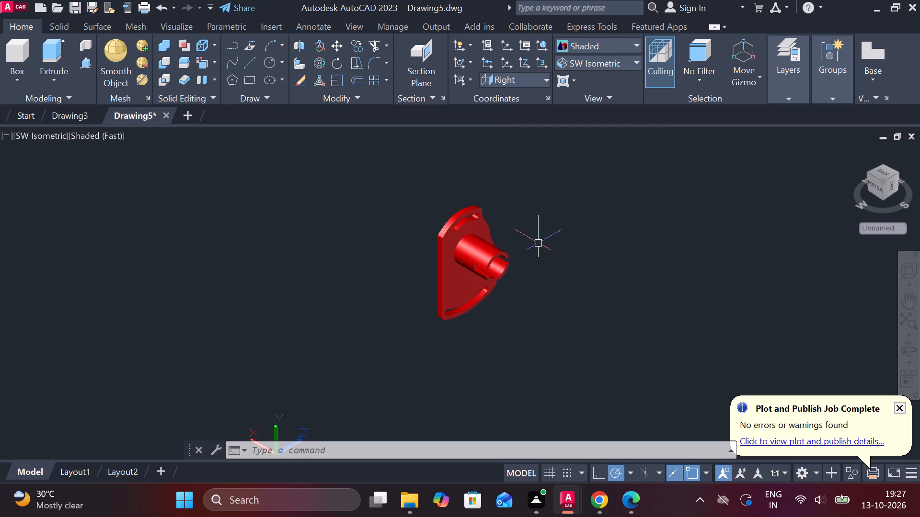
pyautogui.scroll(2, 537, 246)
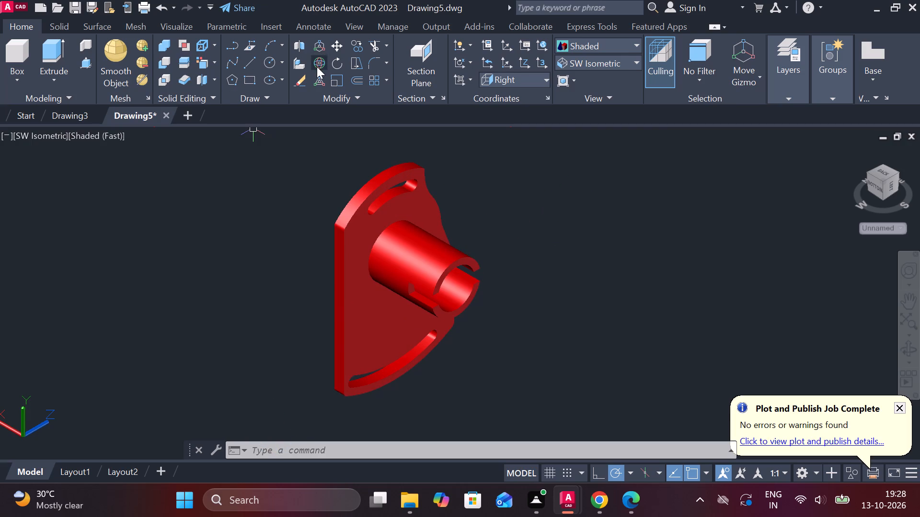
pyautogui.click(317, 66)
pyautogui.click(407, 282)
pyautogui.press('Return')
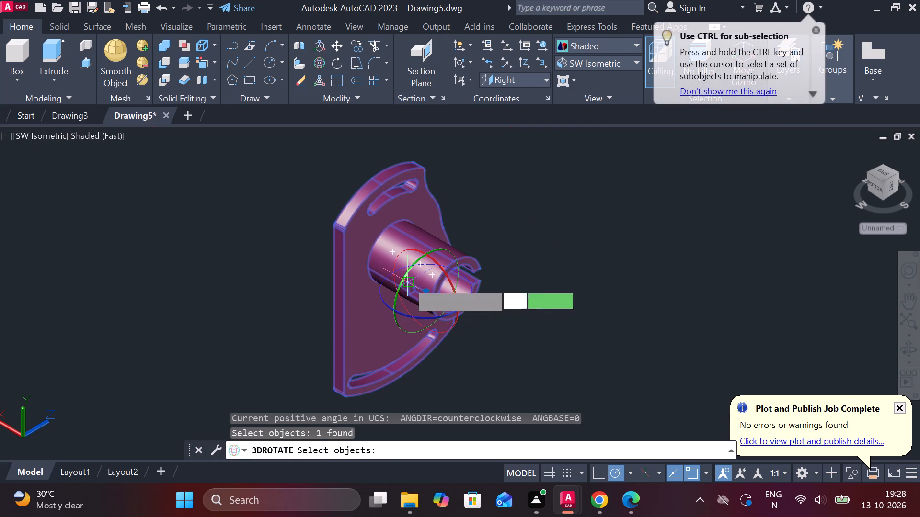
pyautogui.click(455, 315)
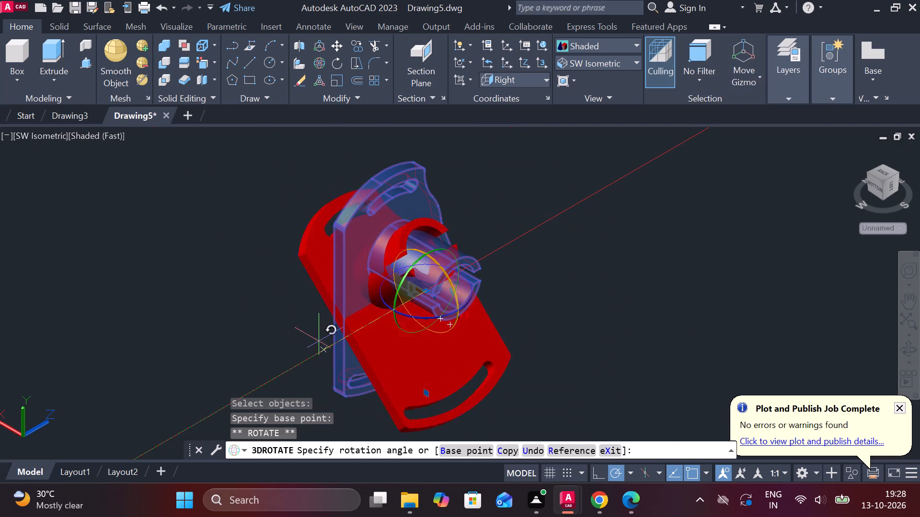
pyautogui.click(394, 402)
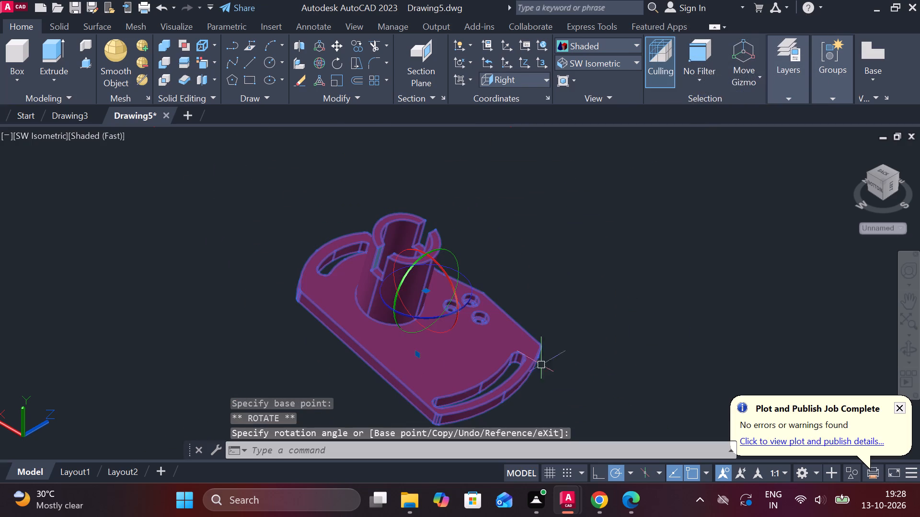
pyautogui.press('Return')
pyautogui.press('Return')
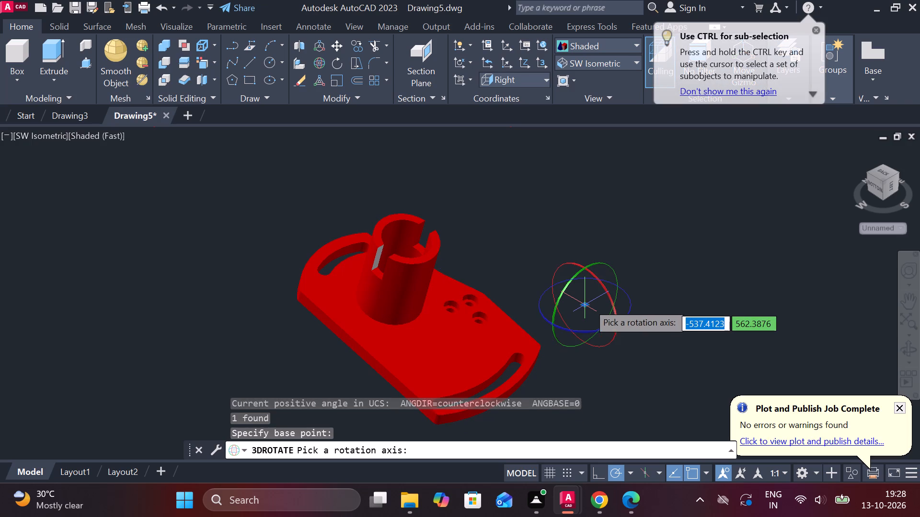
pyautogui.press('Escape')
# Color the grey side face of the hub's notch and the adjoining bore face red using index color 10.
pyautogui.middleClick(602, 299)
pyautogui.scroll(3, 390, 239)
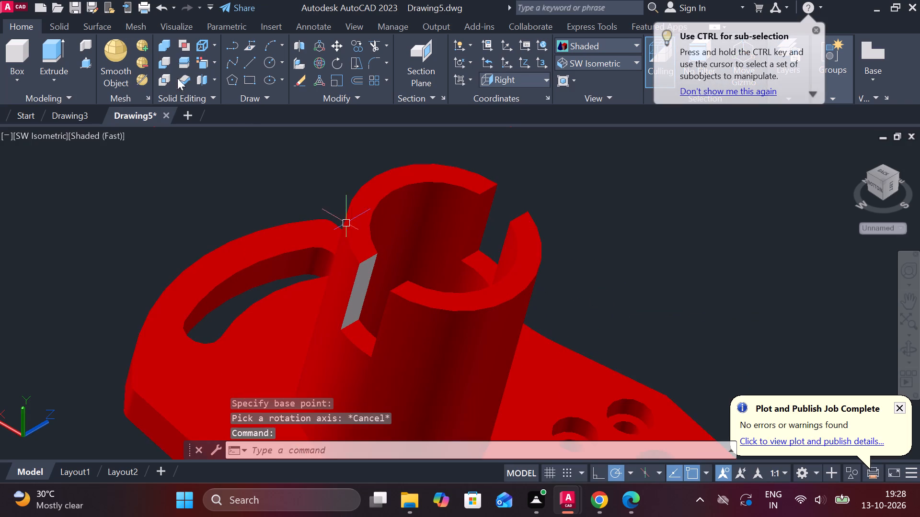
pyautogui.click(203, 67)
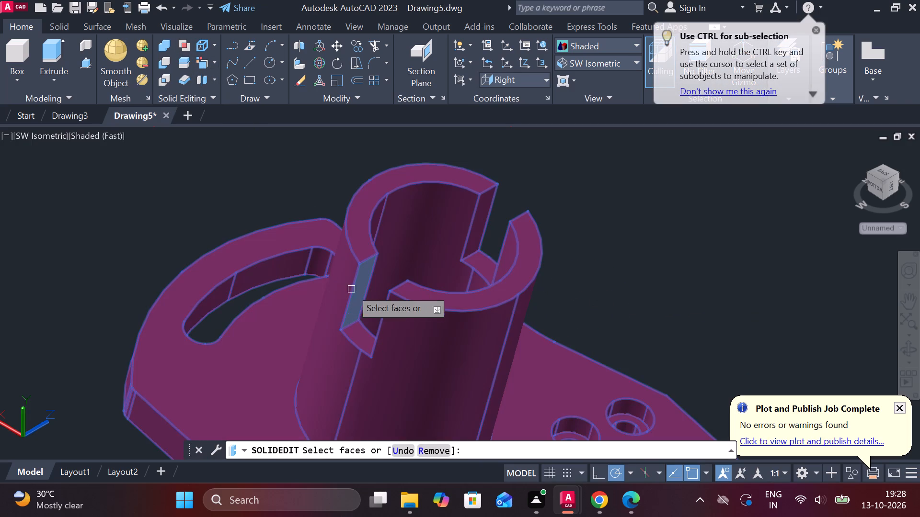
pyautogui.doubleClick(366, 290)
pyautogui.press('Return')
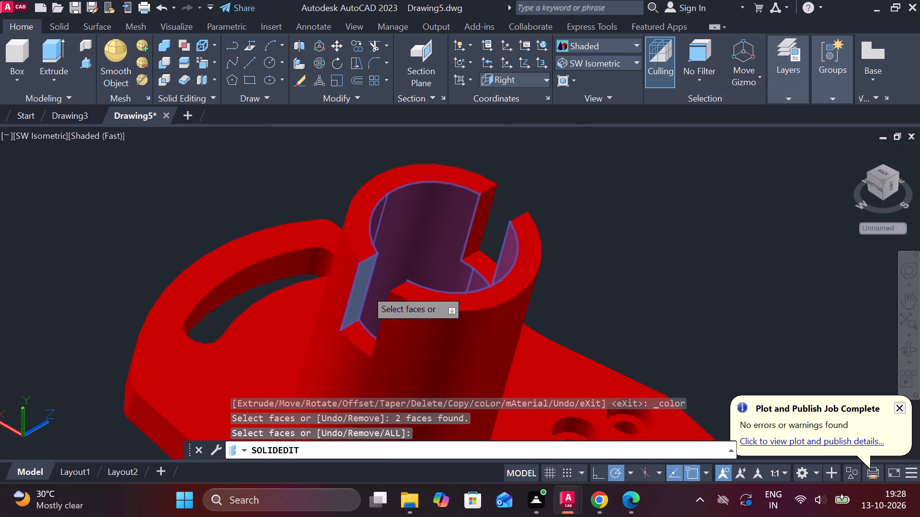
pyautogui.click(340, 194)
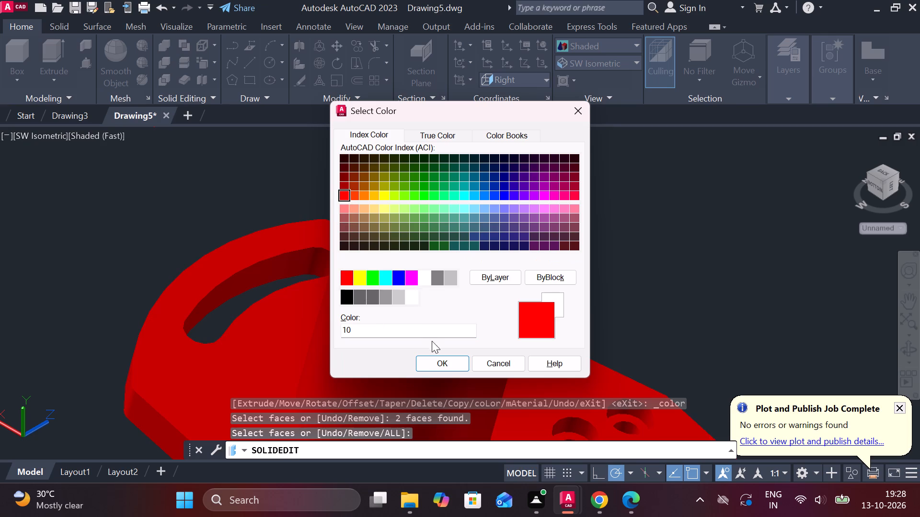
pyautogui.click(443, 367)
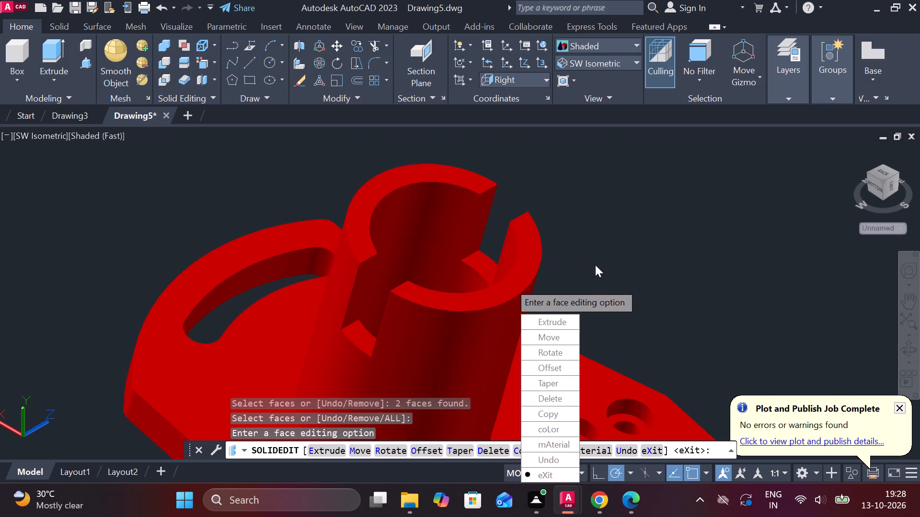
pyautogui.press('Return')
pyautogui.press('Return')
# Select all objects in the drawing to check what it contains, and clear the selection.
pyautogui.scroll(-2, 508, 350)
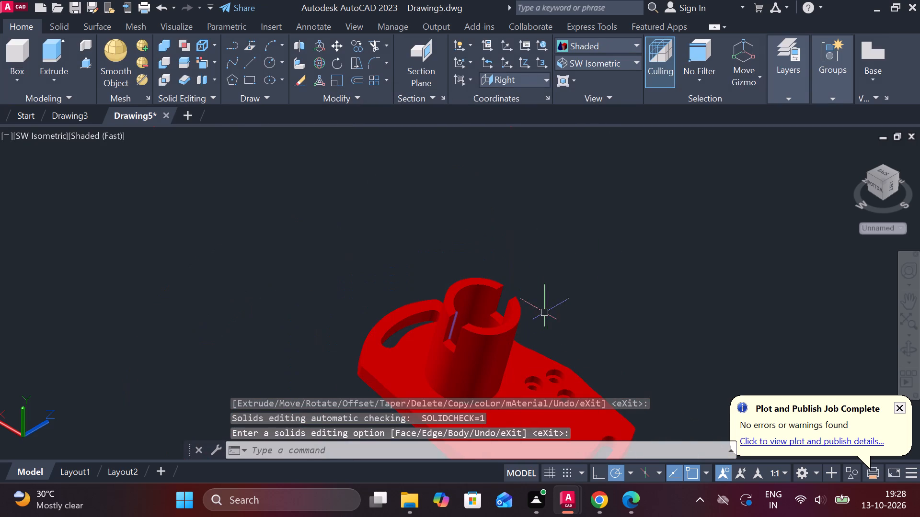
pyautogui.moveTo(547, 304); pyautogui.dragTo(490, 210, button='middle')
pyautogui.hotkey('ctrl', 'a')
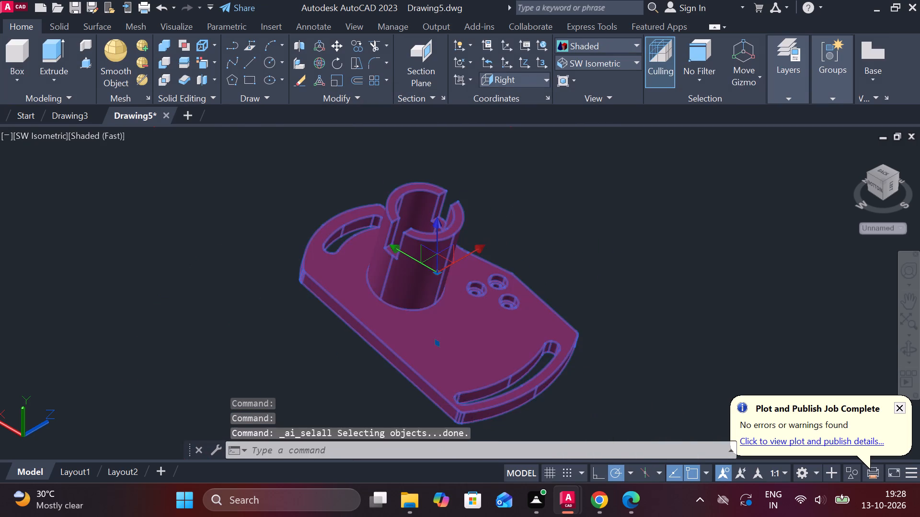
pyautogui.press('Escape')
pyautogui.middleClick(520, 258)
# Save the drawing in the Documents folder as MOUNTING PLATE in AutoCAD 2018 Drawing format.
pyautogui.hotkey('ctrl', 's')
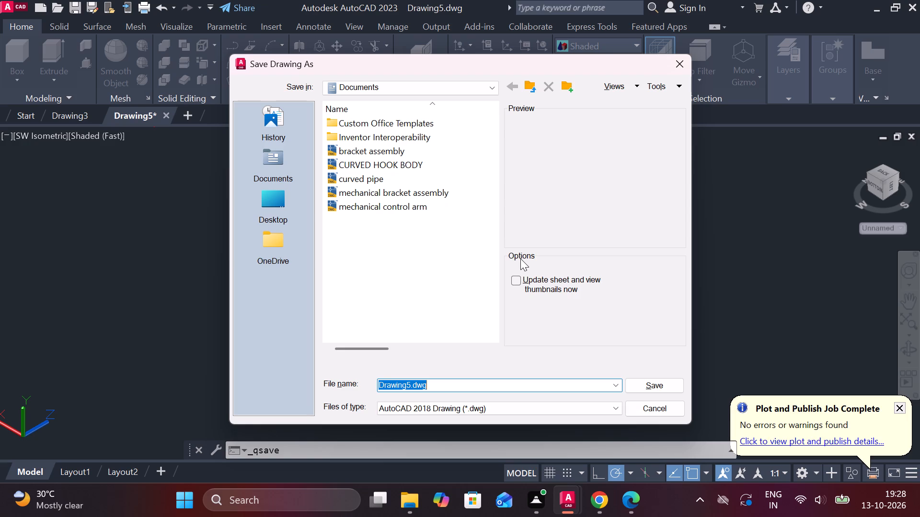
pyautogui.press('m')
pyautogui.press('BackSpace')
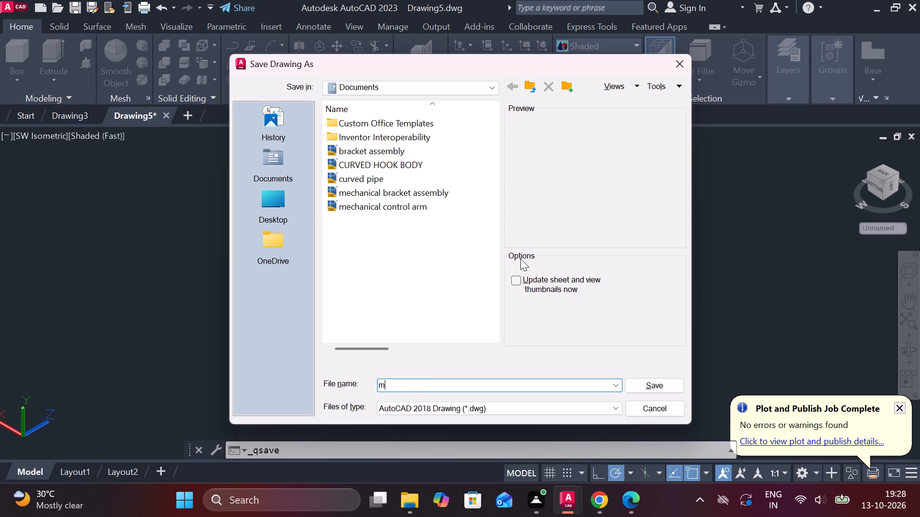
pyautogui.write('MOUNTING PLATE')
pyautogui.click(682, 382)
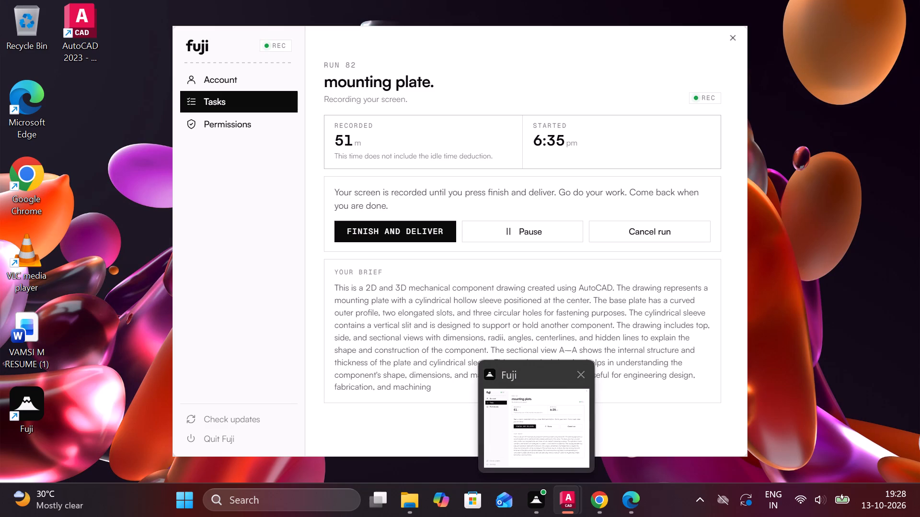
pyautogui.press('Escape')
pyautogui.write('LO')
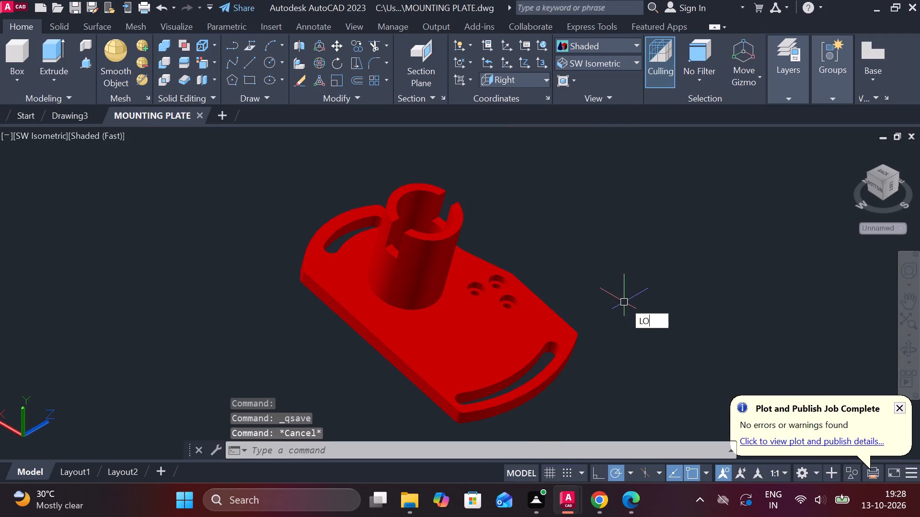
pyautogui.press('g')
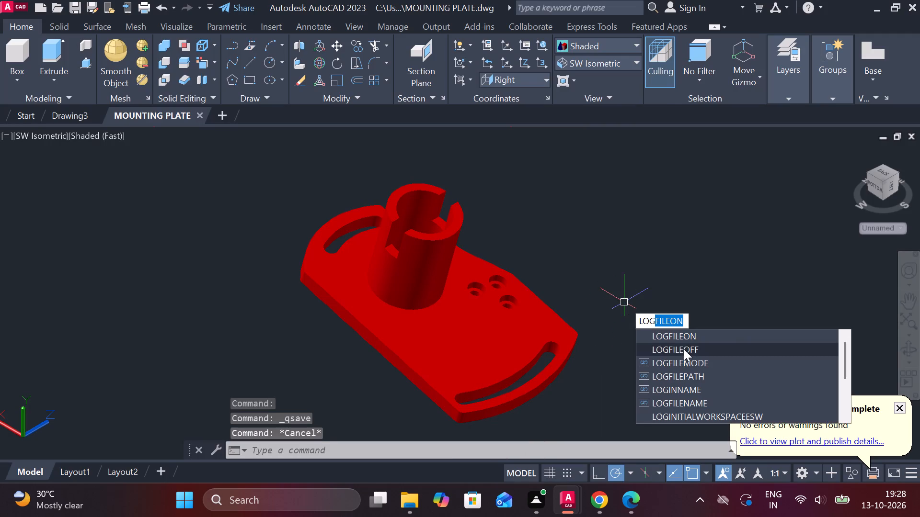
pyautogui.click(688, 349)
# Save the MOUNTING PLATE drawing again.
pyautogui.hotkey('ctrl', 's')
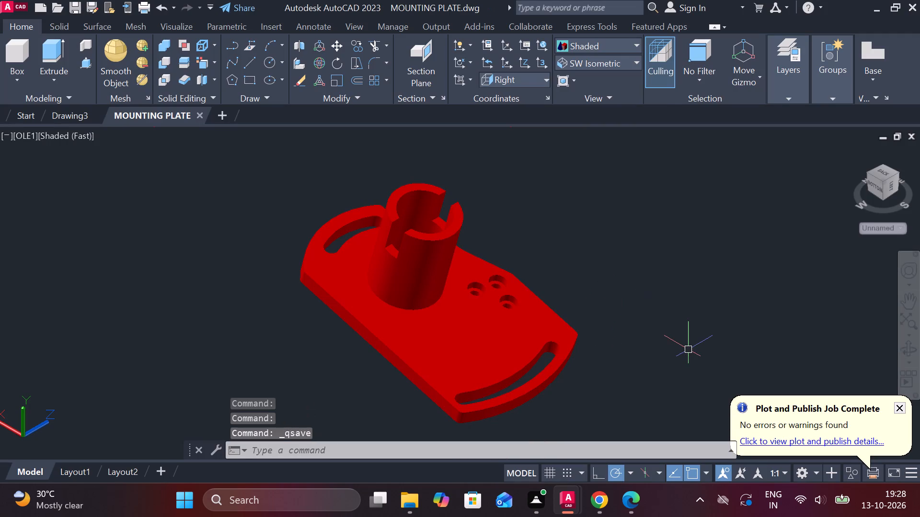
# Set up a plot of the model with the DWG To PDF.pc3 plotter and landscape orientation.
pyautogui.write('PLOT')
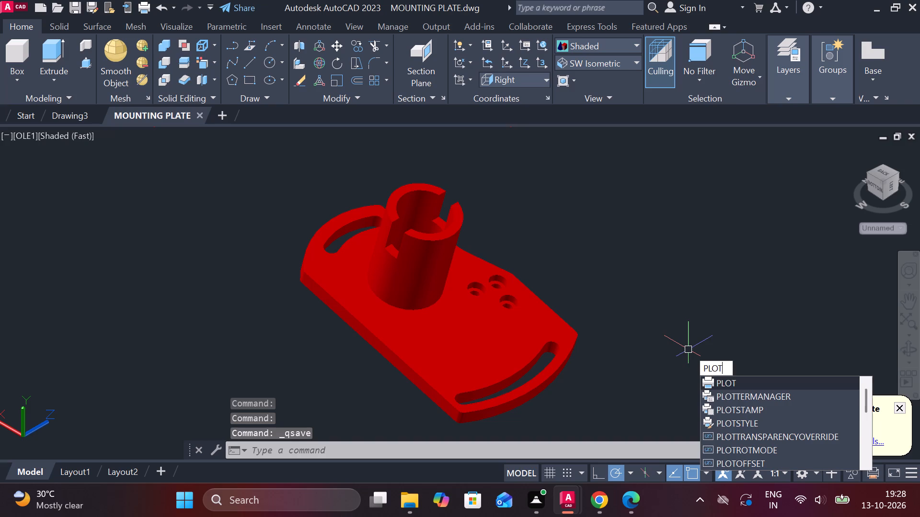
pyautogui.click(732, 381)
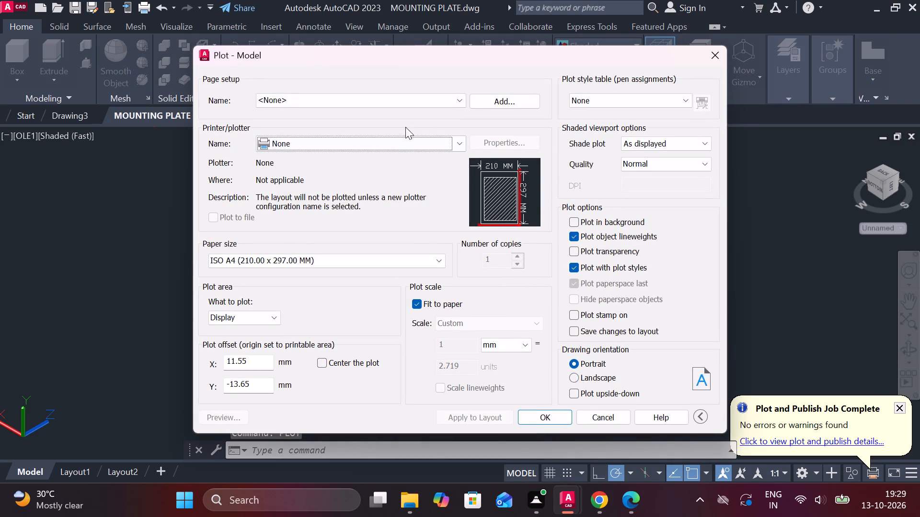
pyautogui.click(418, 147)
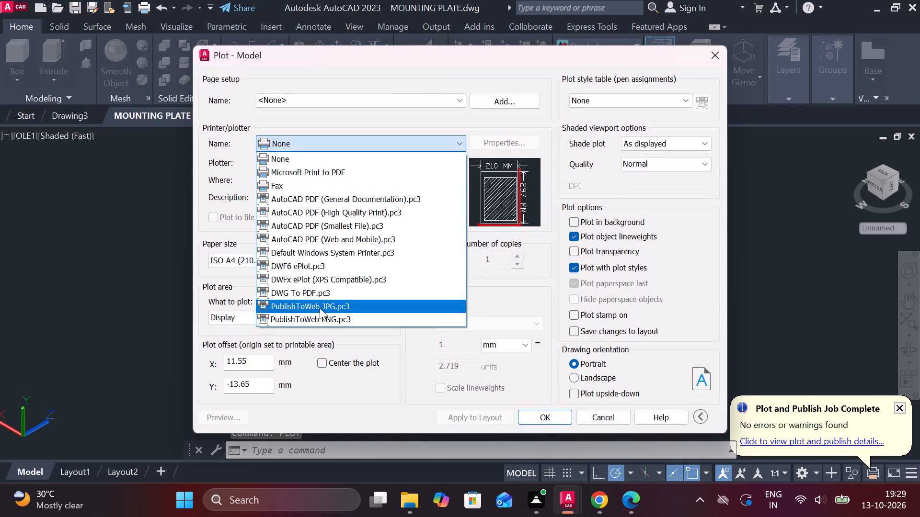
pyautogui.click(311, 293)
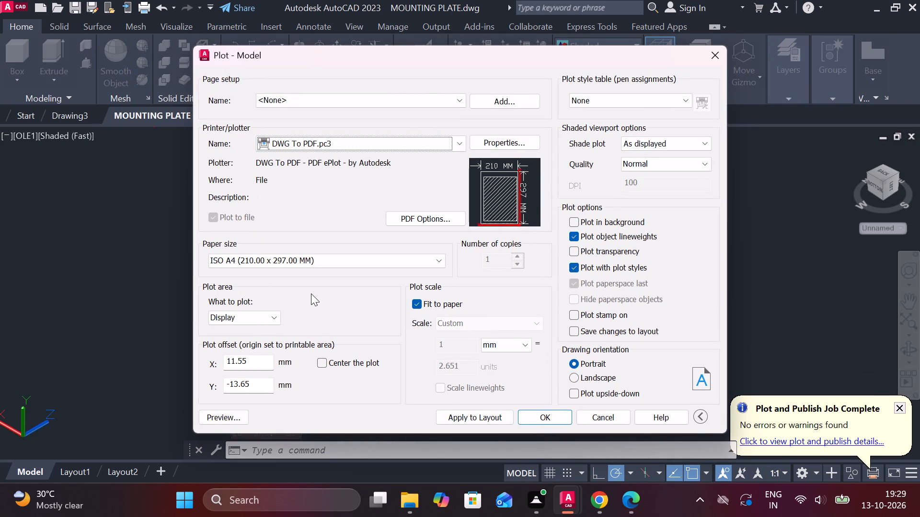
pyautogui.doubleClick(570, 379)
# Set the plot area to a window enclosing the whole red plate with its hub.
pyautogui.click(263, 320)
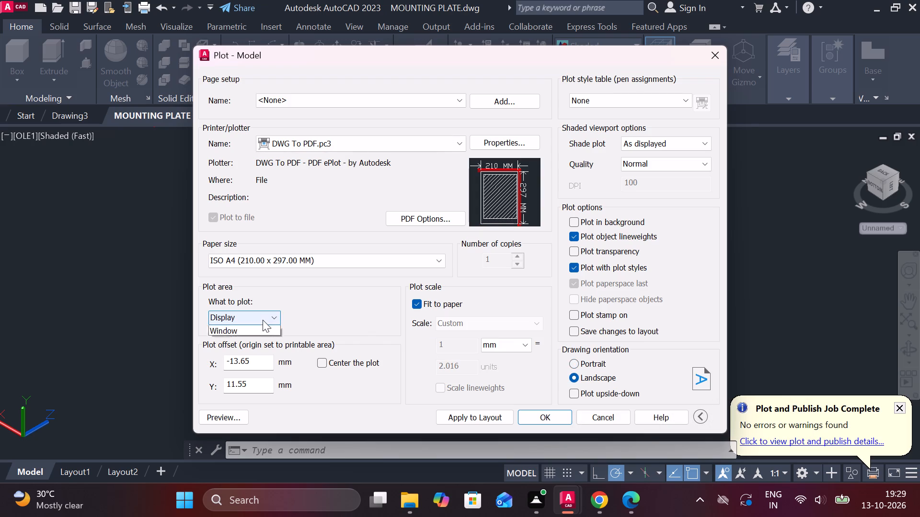
pyautogui.click(246, 359)
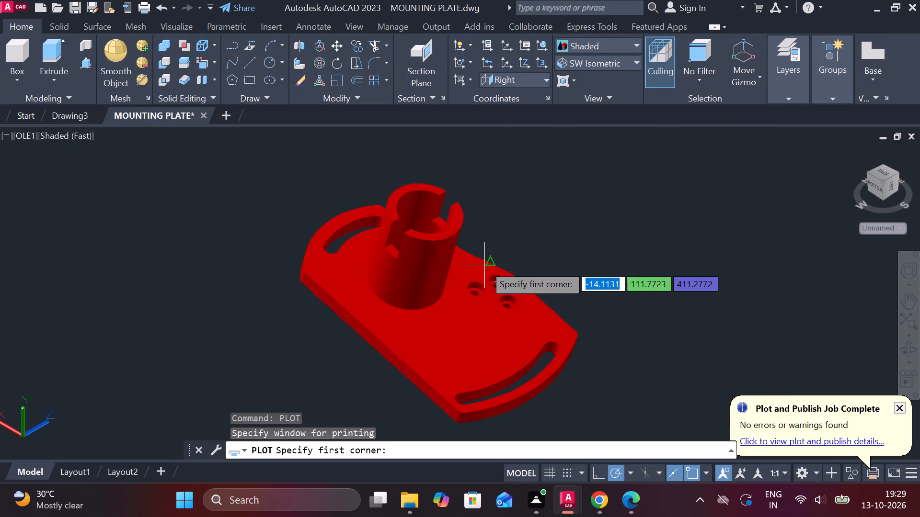
pyautogui.scroll(-1, 484, 265)
pyautogui.click(312, 180)
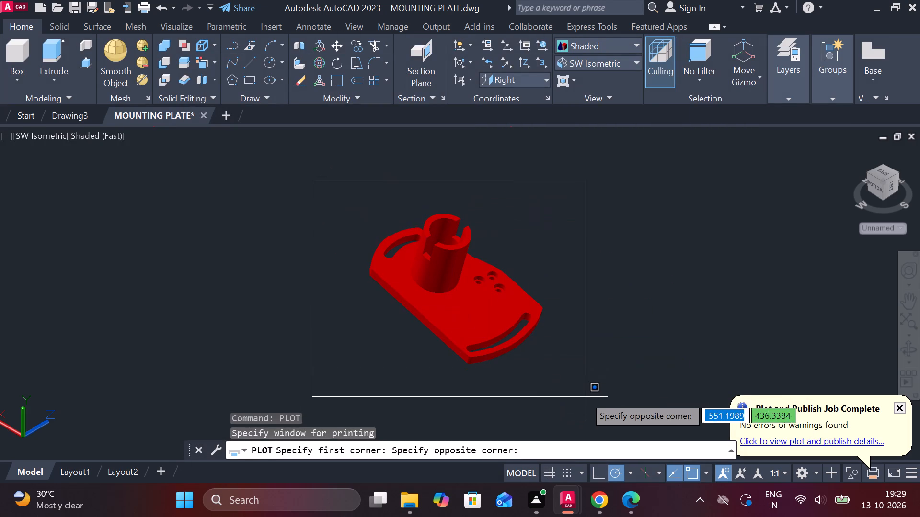
pyautogui.click(585, 392)
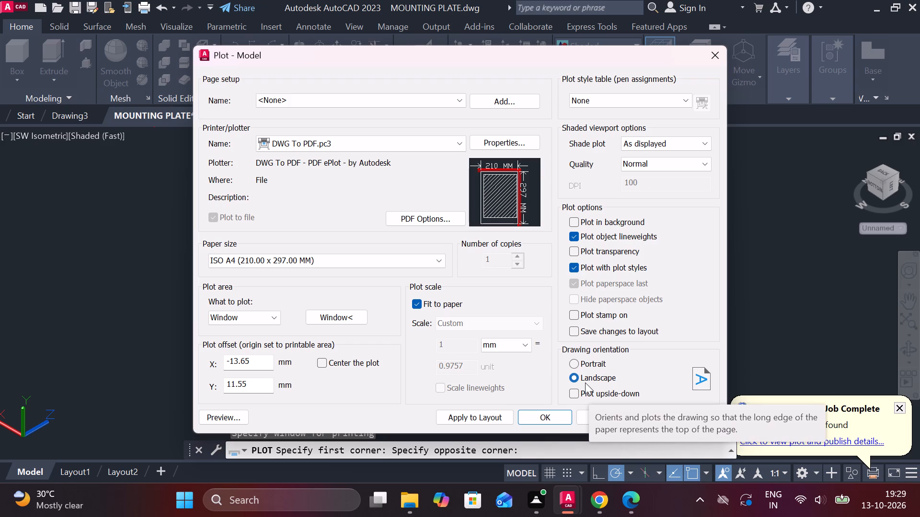
# Plot the model to the PDF file MOUNTING PLATE-Model in the Documents folder.
pyautogui.click(555, 410)
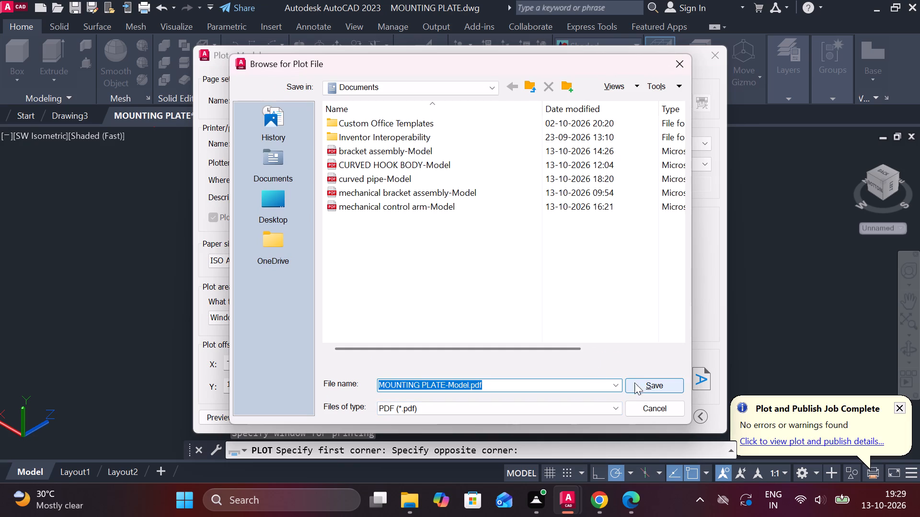
pyautogui.click(655, 384)
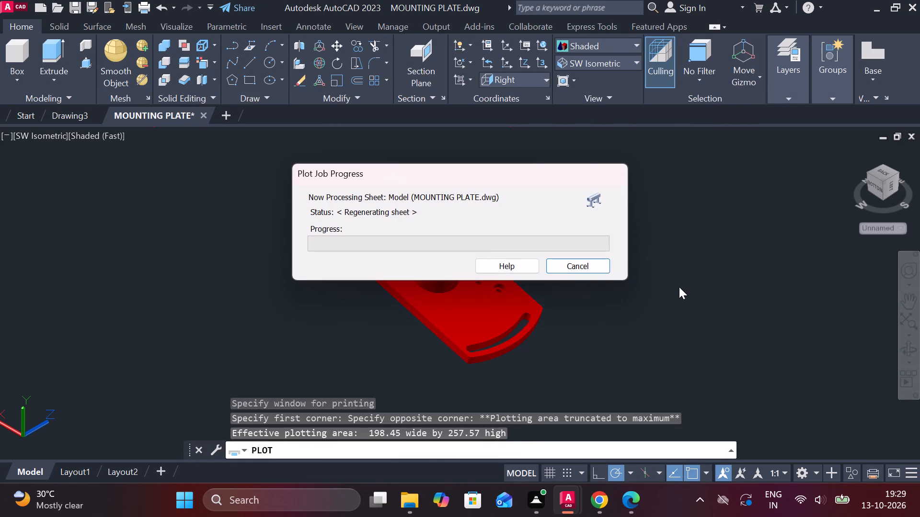